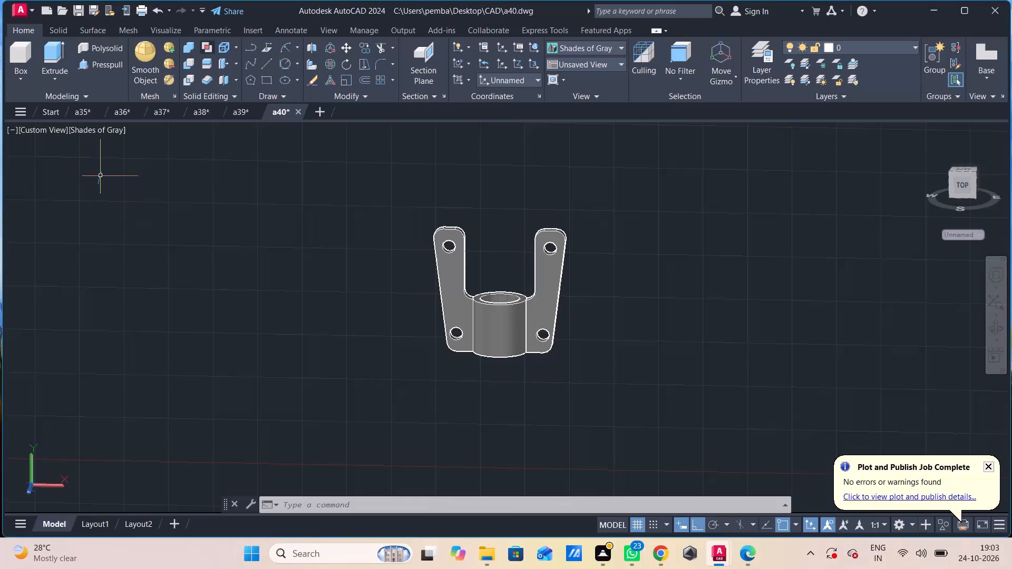
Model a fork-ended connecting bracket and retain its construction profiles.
Start a new blank drawing.
click(317, 108)
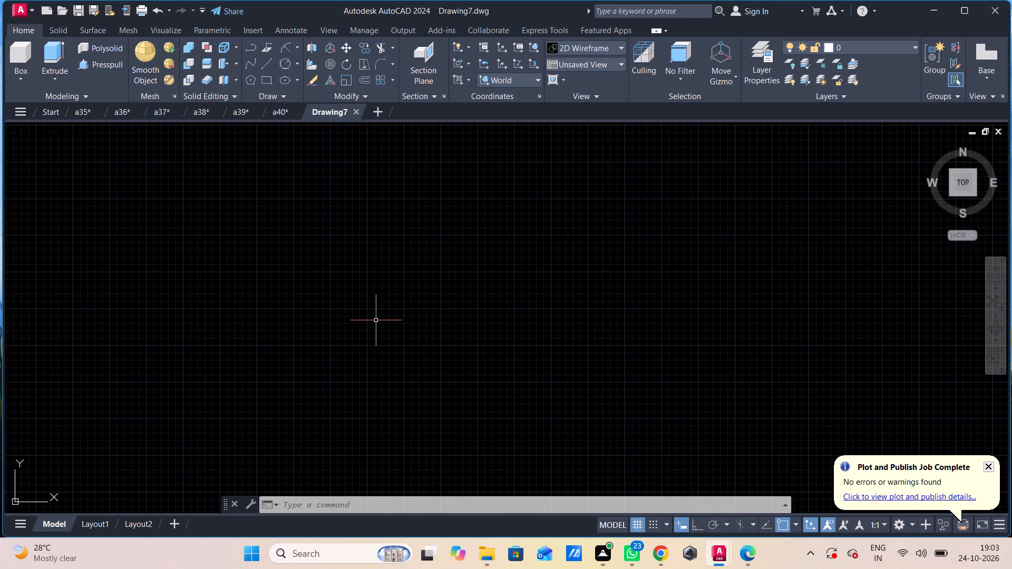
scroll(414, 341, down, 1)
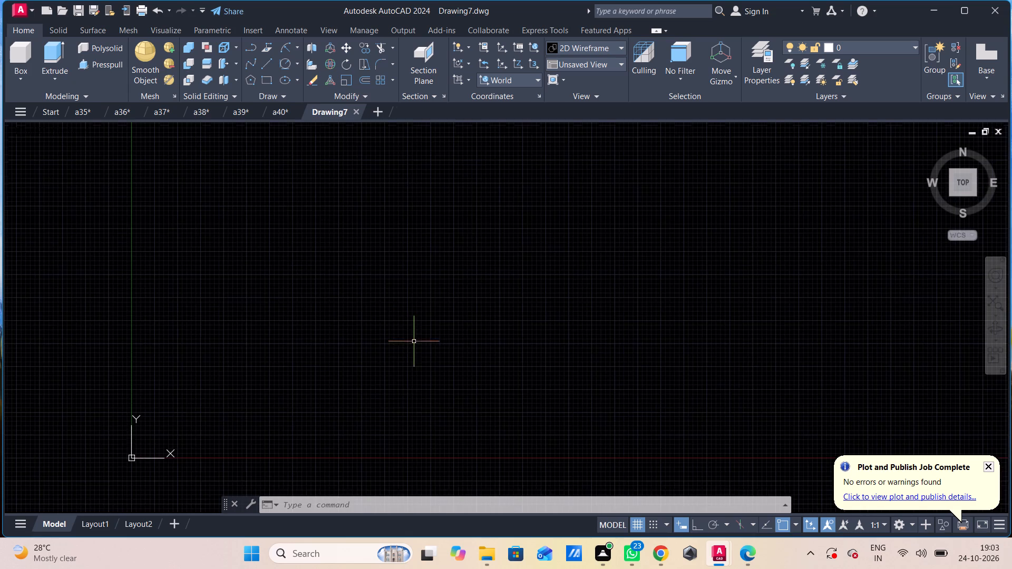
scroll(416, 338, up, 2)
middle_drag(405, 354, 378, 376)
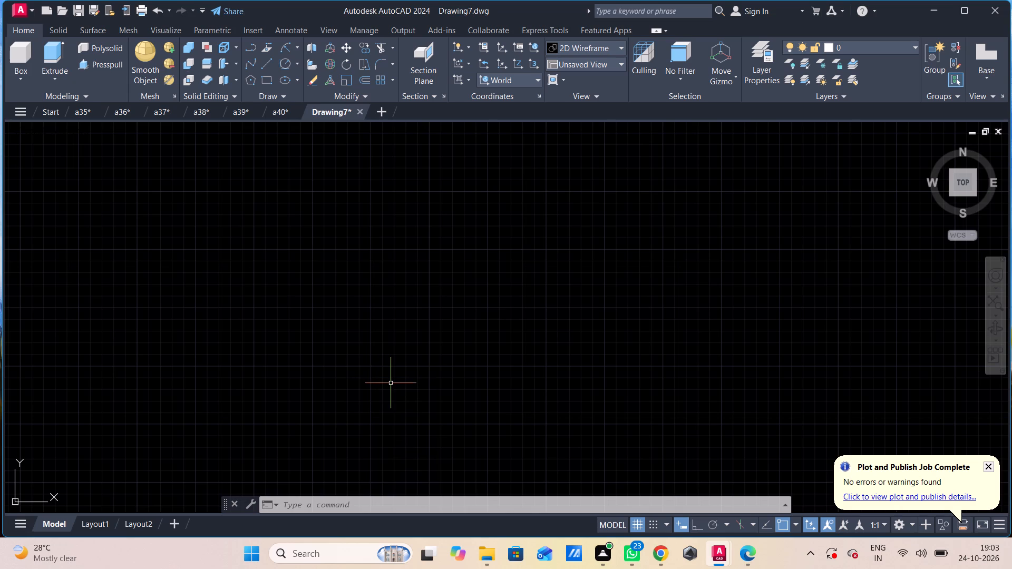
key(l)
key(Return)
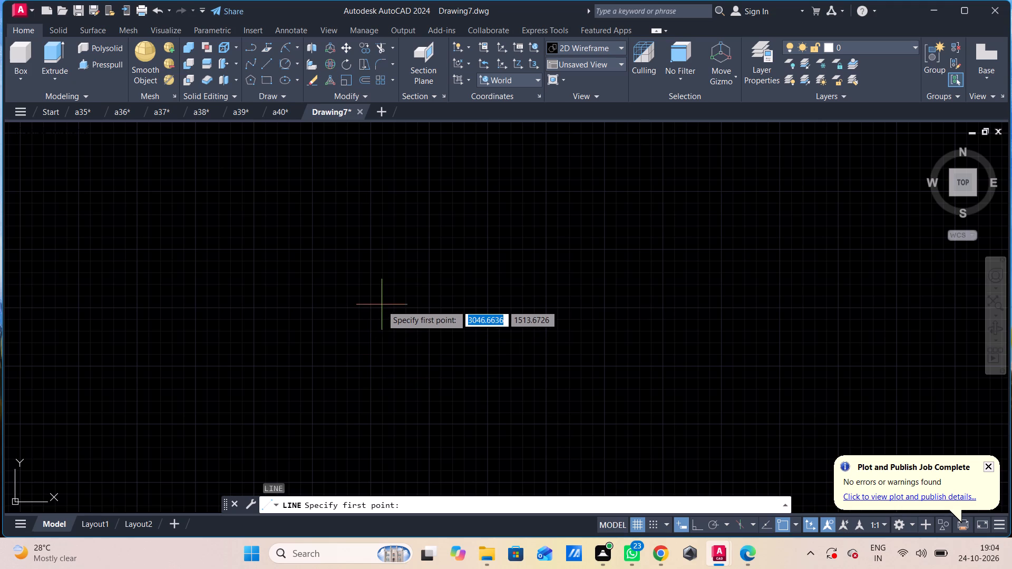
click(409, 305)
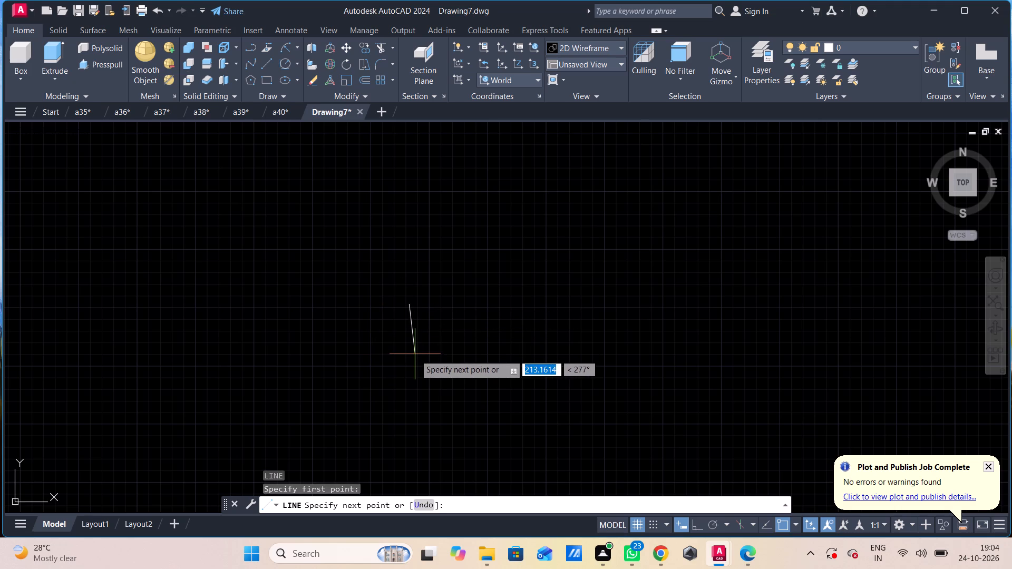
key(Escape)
Draw a circle of radius 35 in an empty area of the new drawing.
text(c)
key(space)
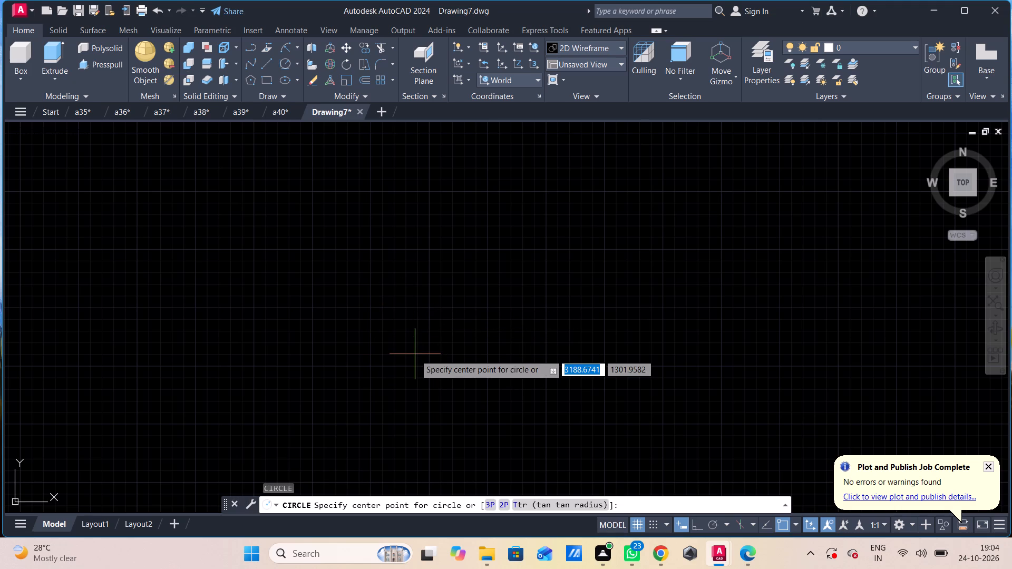
click(417, 300)
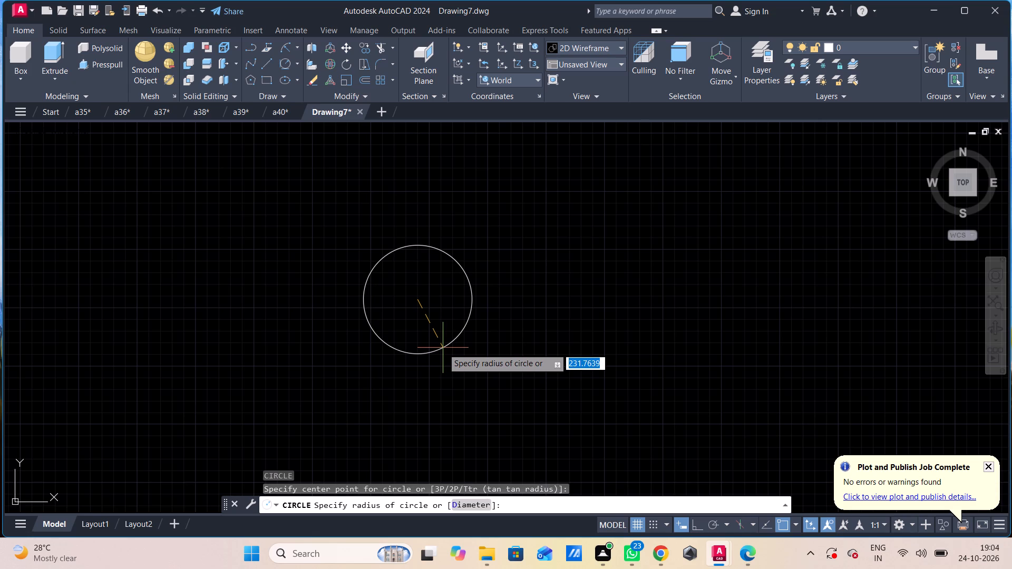
text(35)
key(Return)
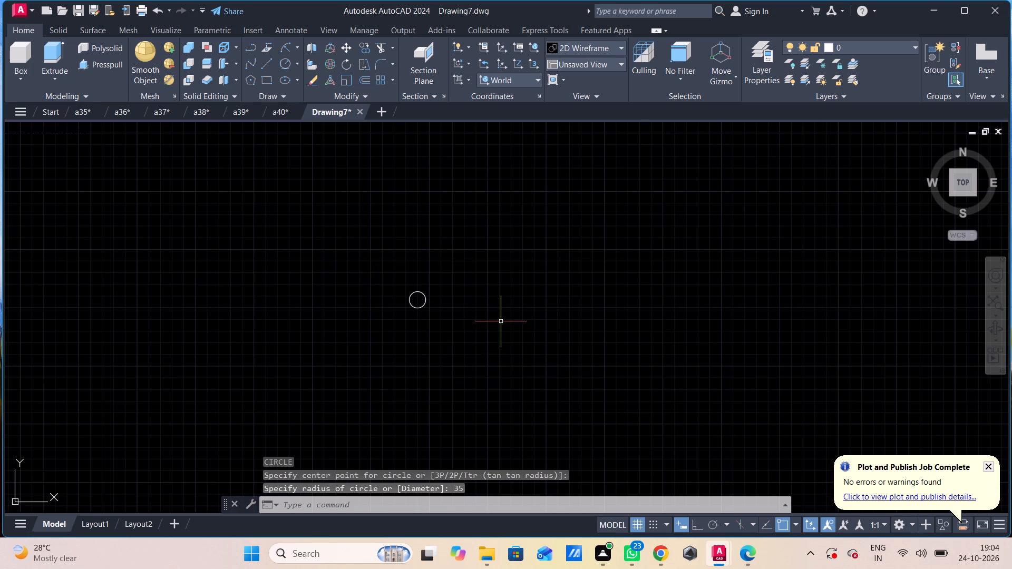
Draw a concentric circle of radius 20 inside the radius 35 circle.
scroll(433, 320, up, 4)
middle_drag(433, 320, 436, 321)
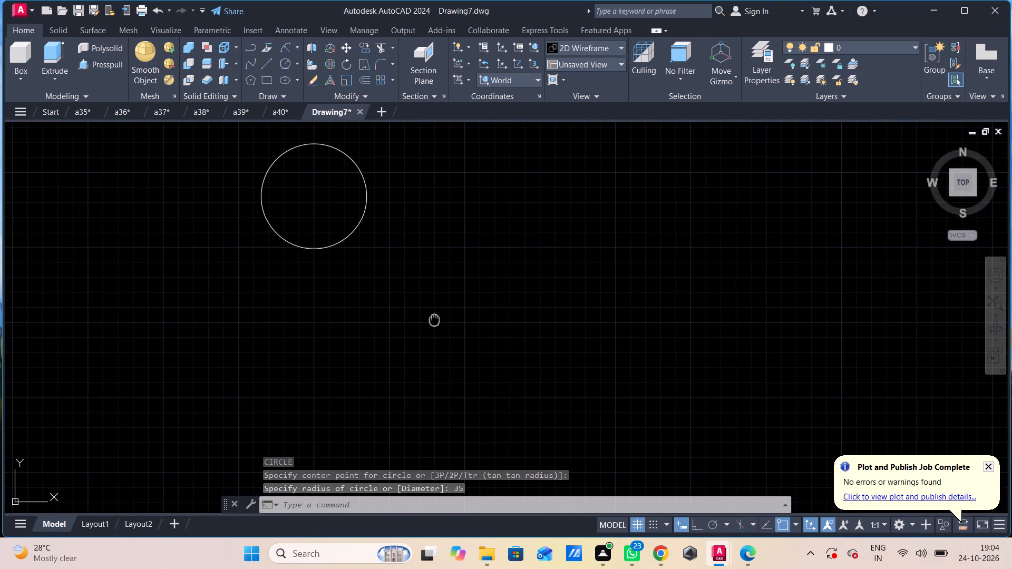
middle_drag(436, 321, 544, 457)
key(space)
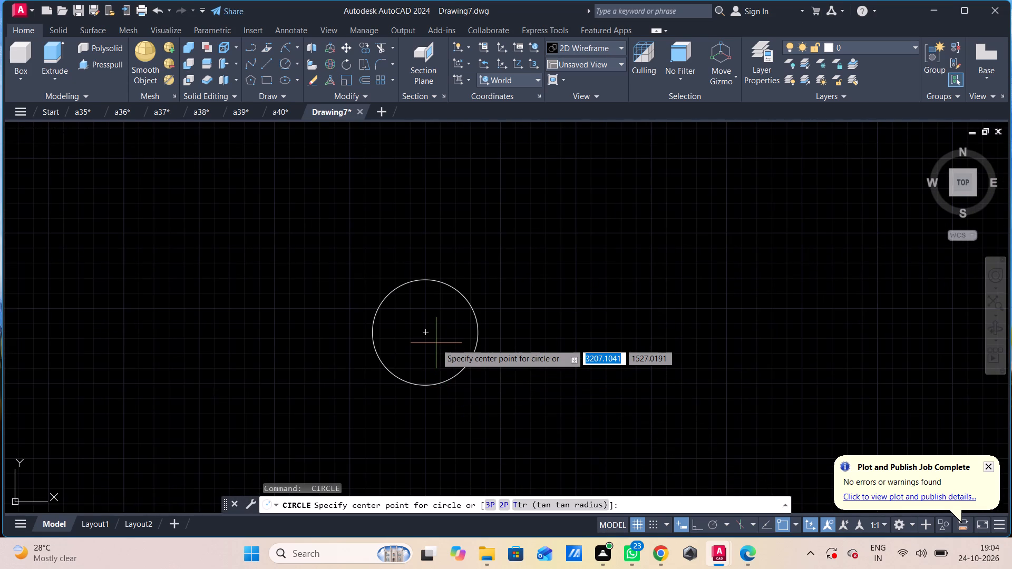
click(427, 333)
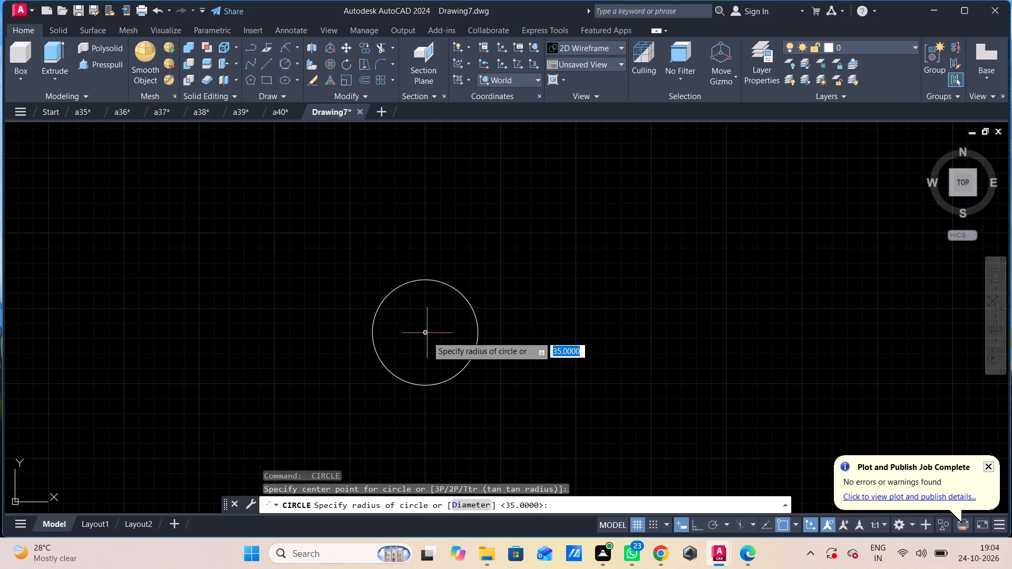
text(20)
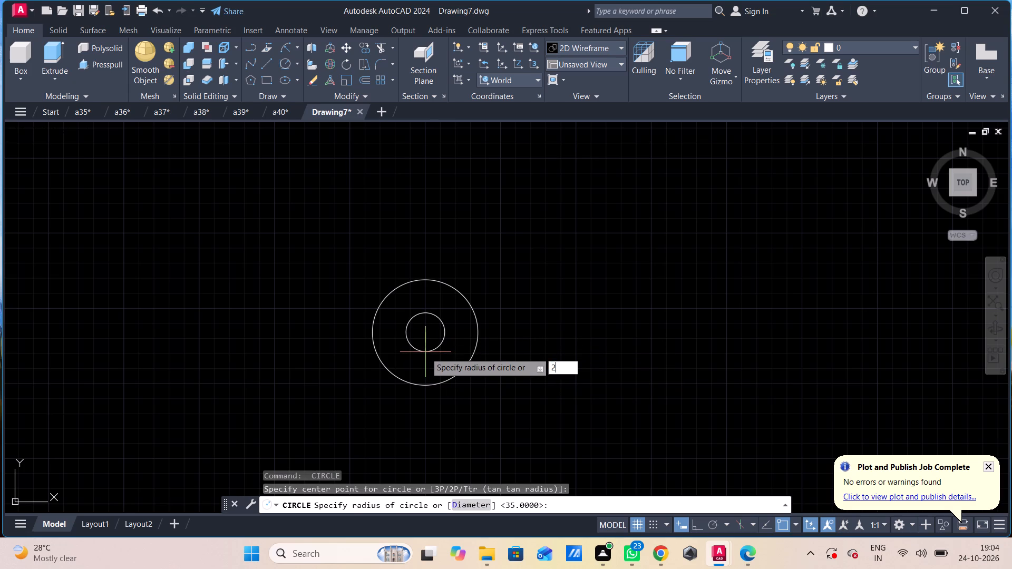
key(Return)
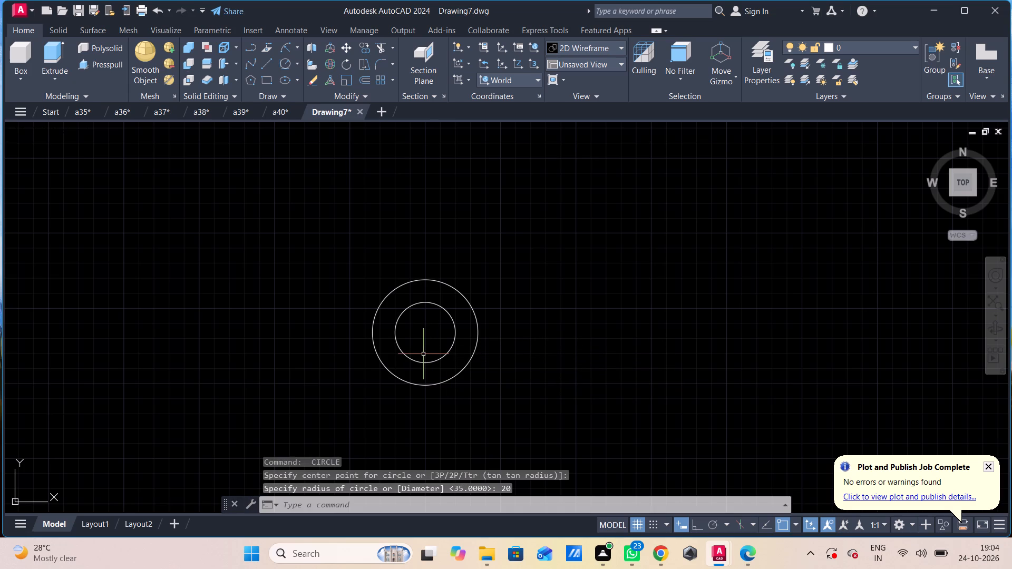
Draw a horizontal line 60 units long, with ortho on, leftward from the top quadrant of the outer circle.
key(l)
key(Return)
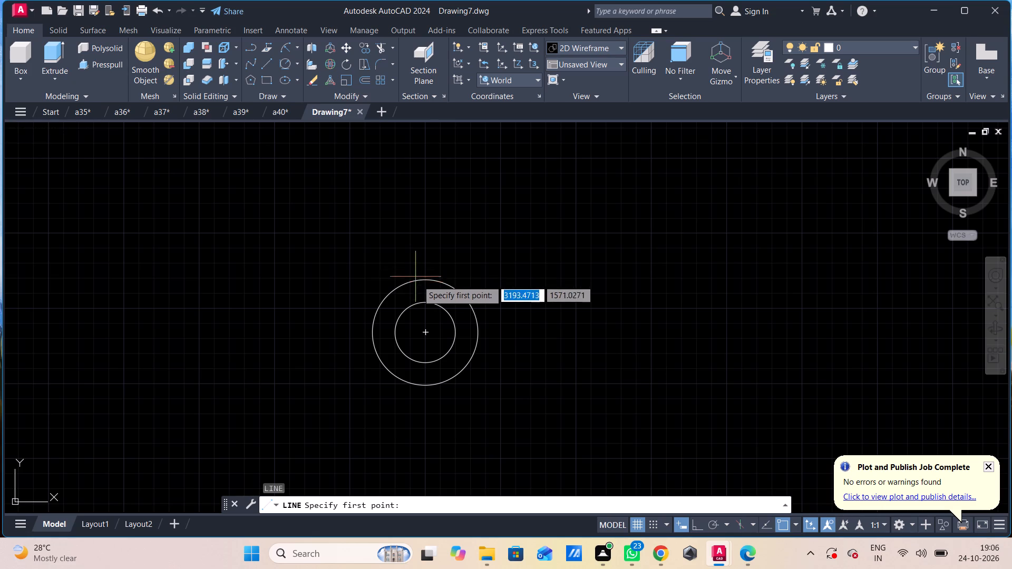
click(423, 279)
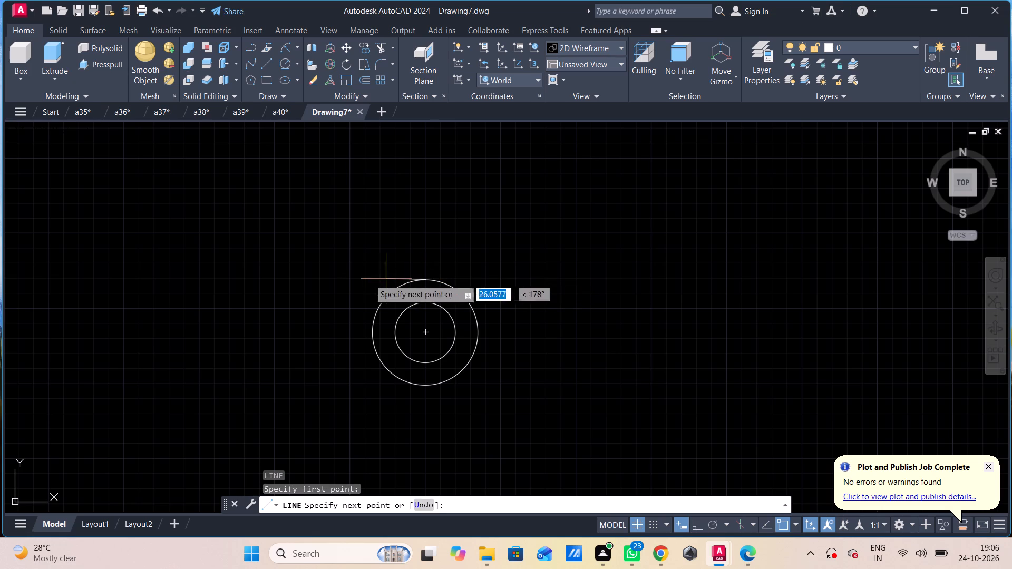
key(6)
key(0)
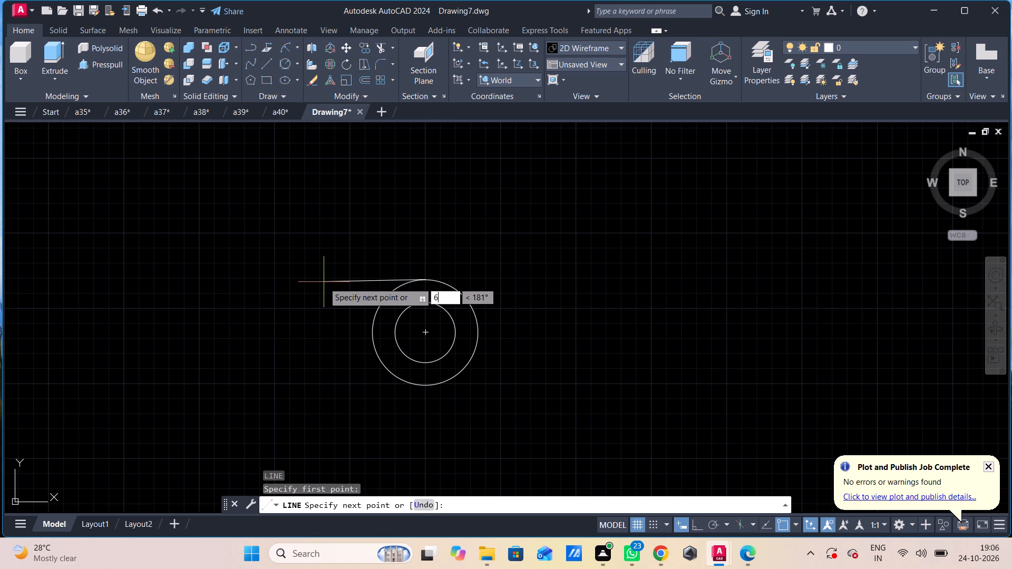
key(Return)
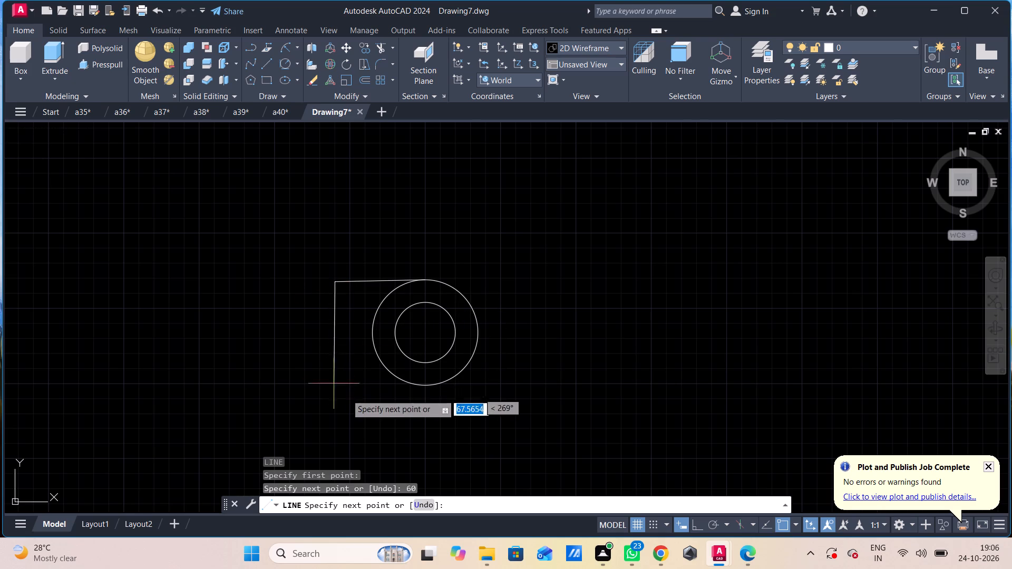
key(ctrl+z)
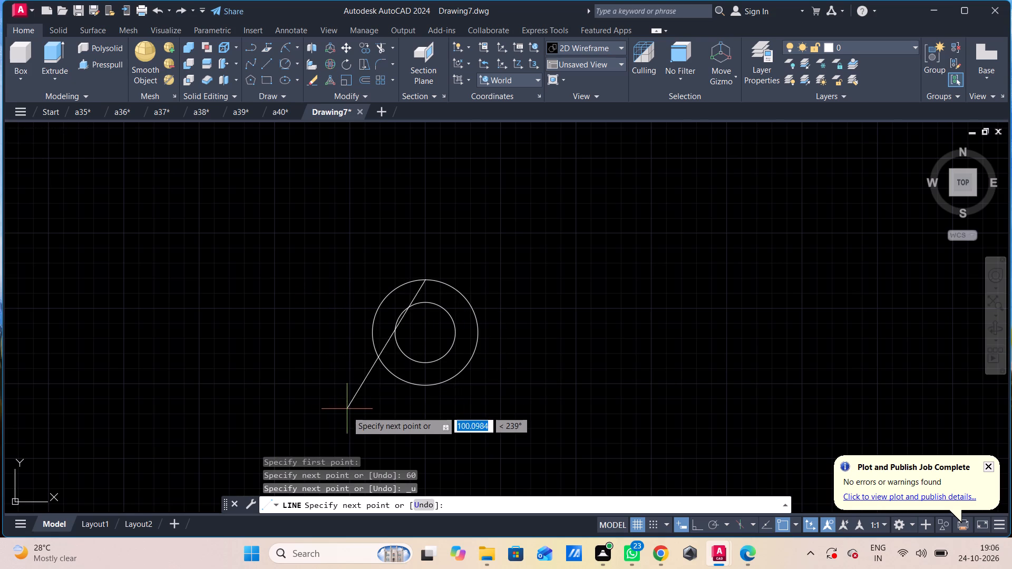
key(F8)
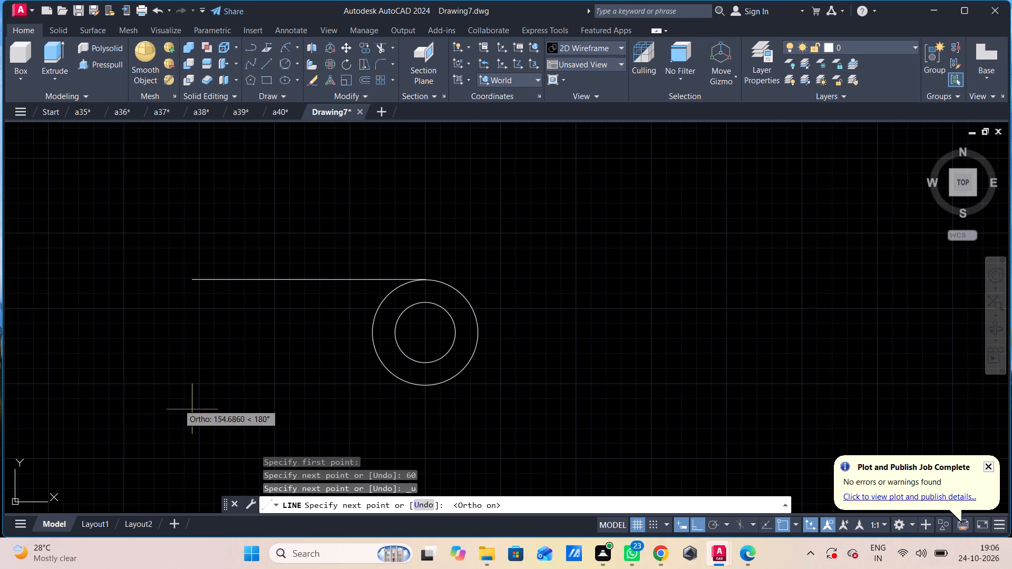
key(6)
key(0)
key(Return)
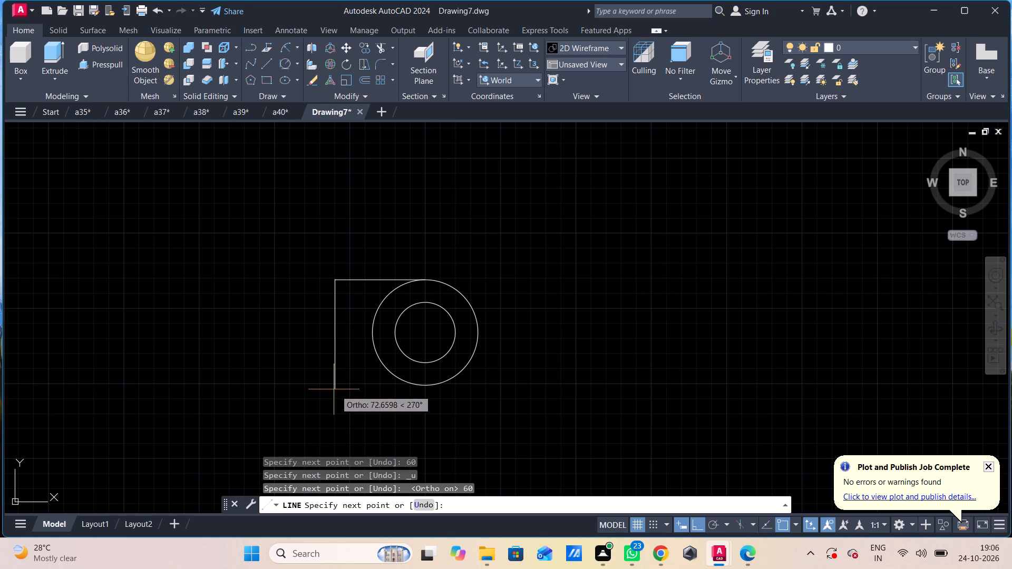
key(Escape)
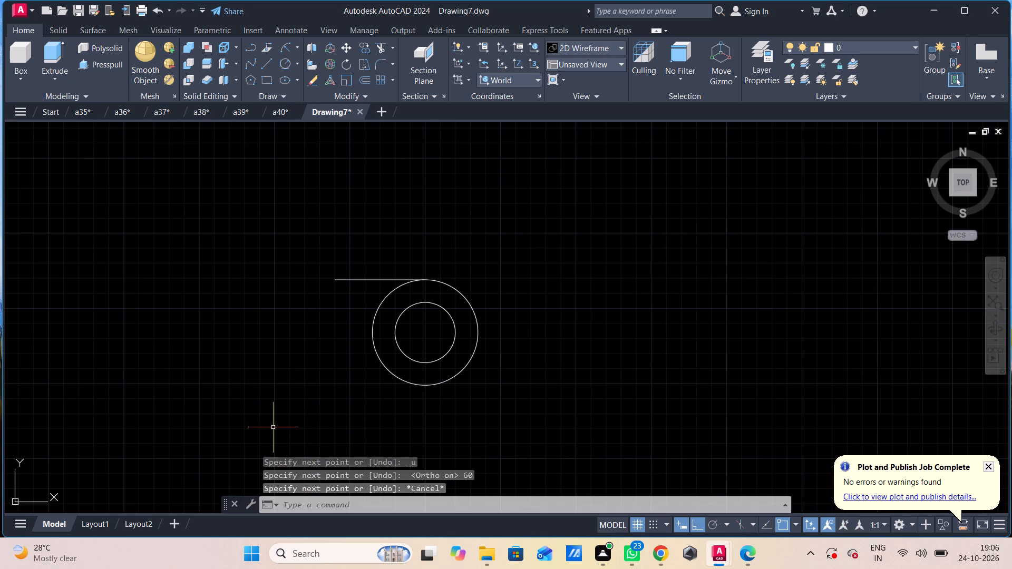
Draw a horizontal line 60 units long leftward from the bottom quadrant of the outer circle.
key(l)
key(Return)
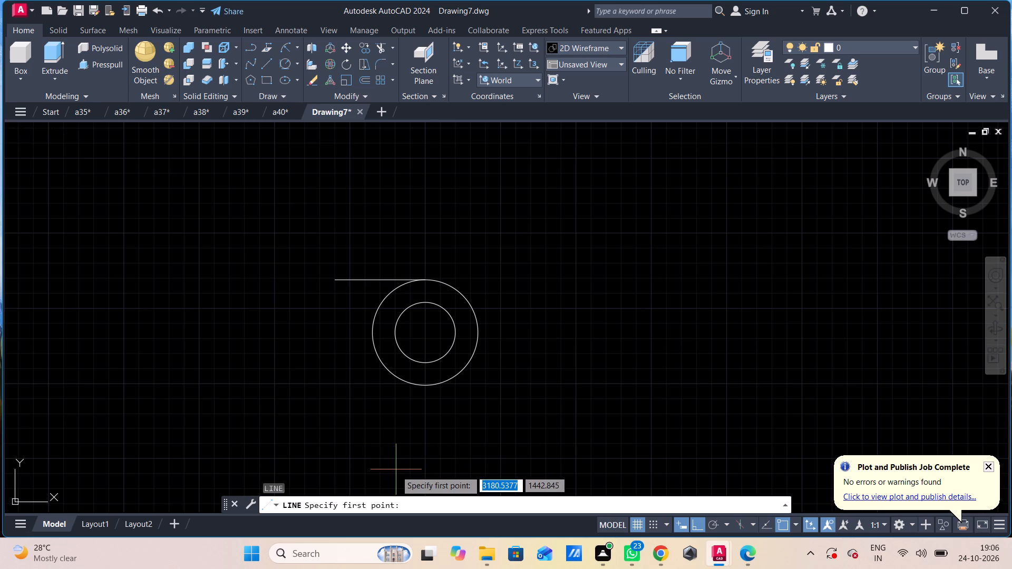
click(425, 385)
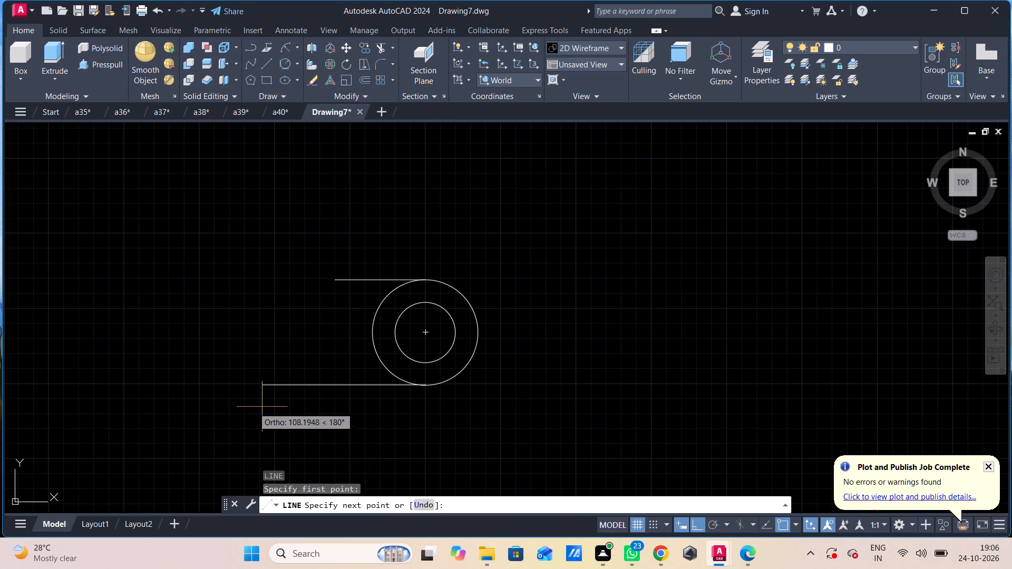
text(60)
key(Return)
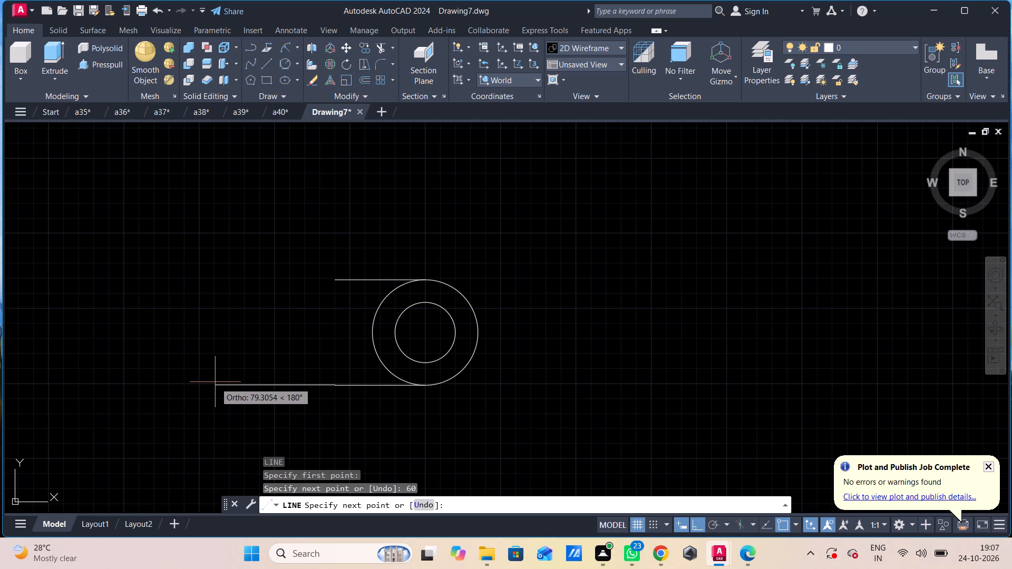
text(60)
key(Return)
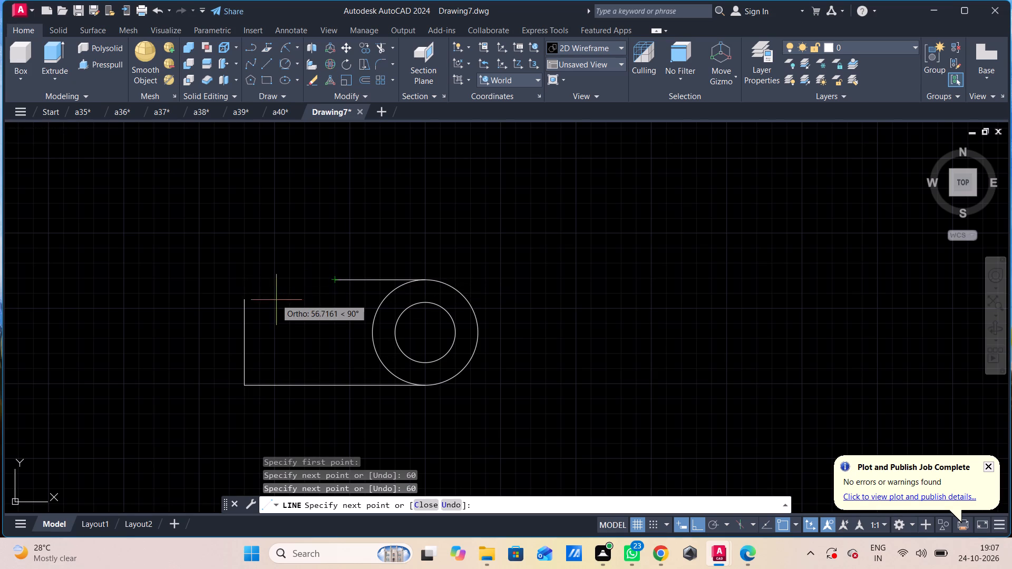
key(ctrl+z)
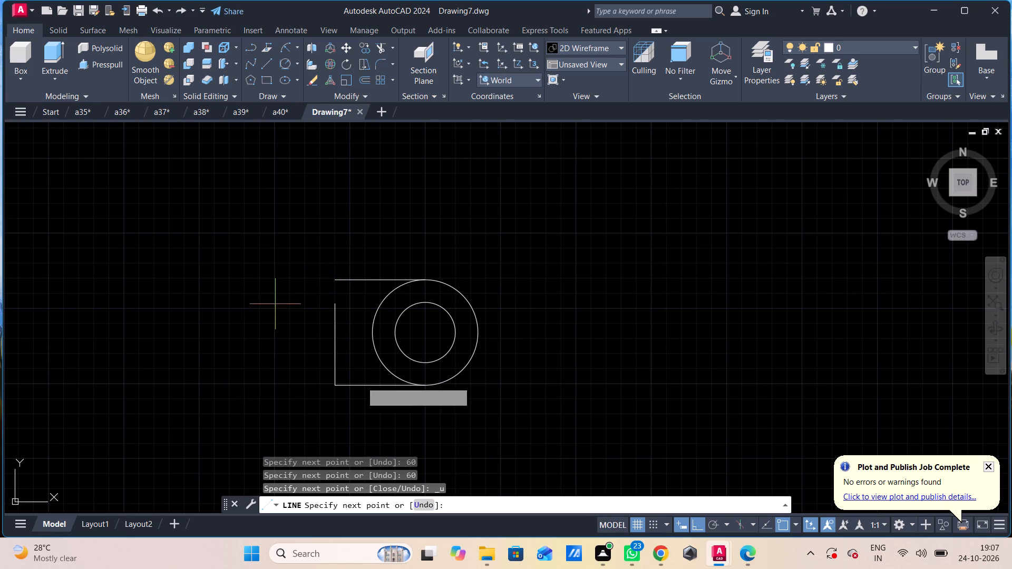
Continue the lower line with a vertical segment up to the free end of the upper line, closing the outline.
click(329, 282)
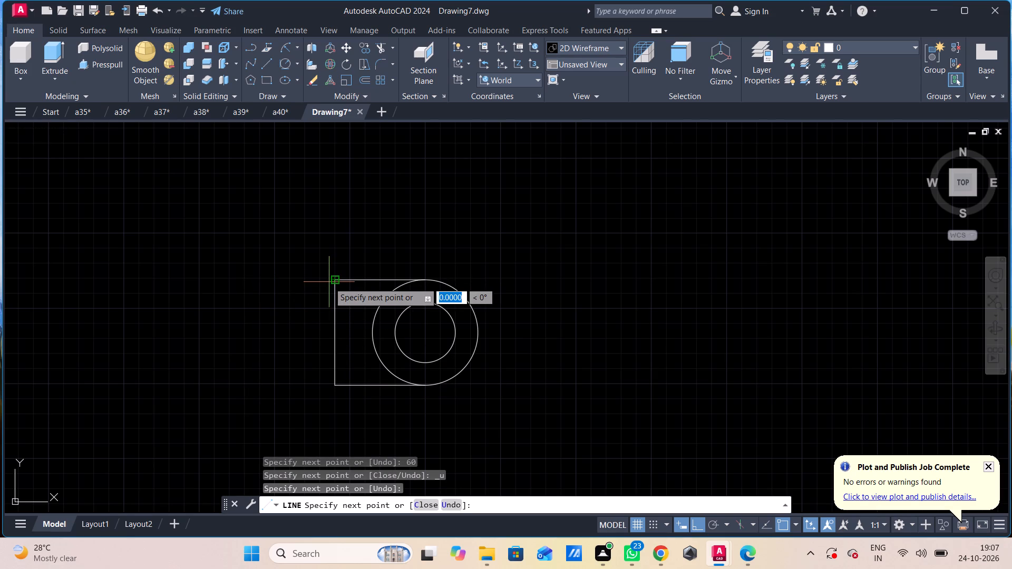
key(Escape)
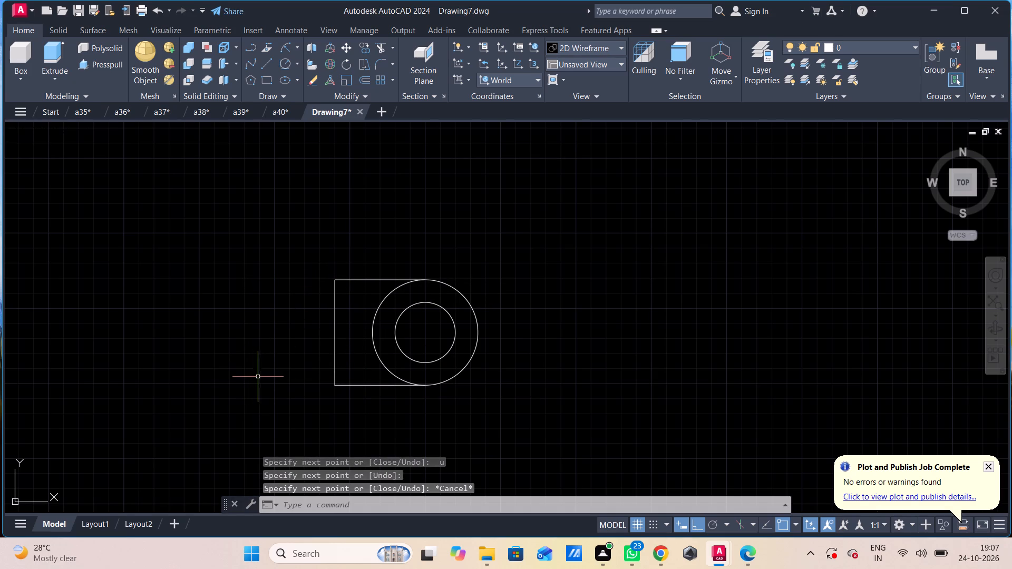
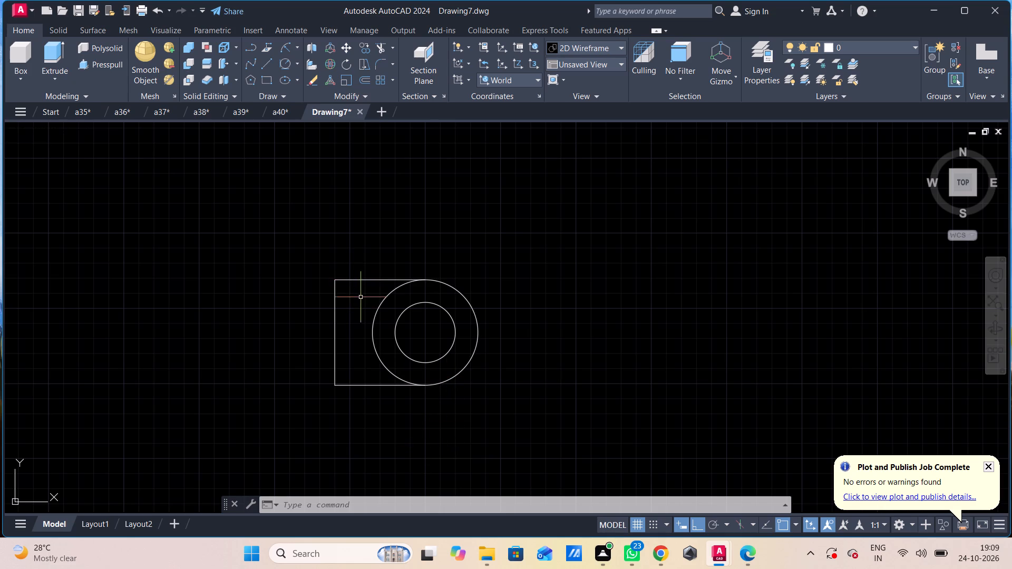
Draw a horizontal line 120 units long rightward from the common centre of the radius 35 and 20 circles.
key(l)
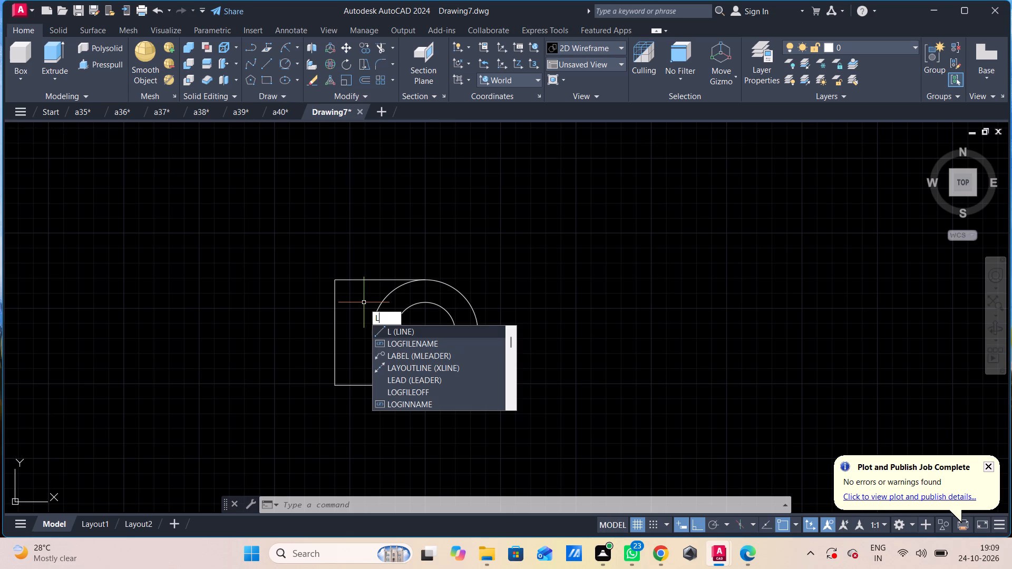
key(space)
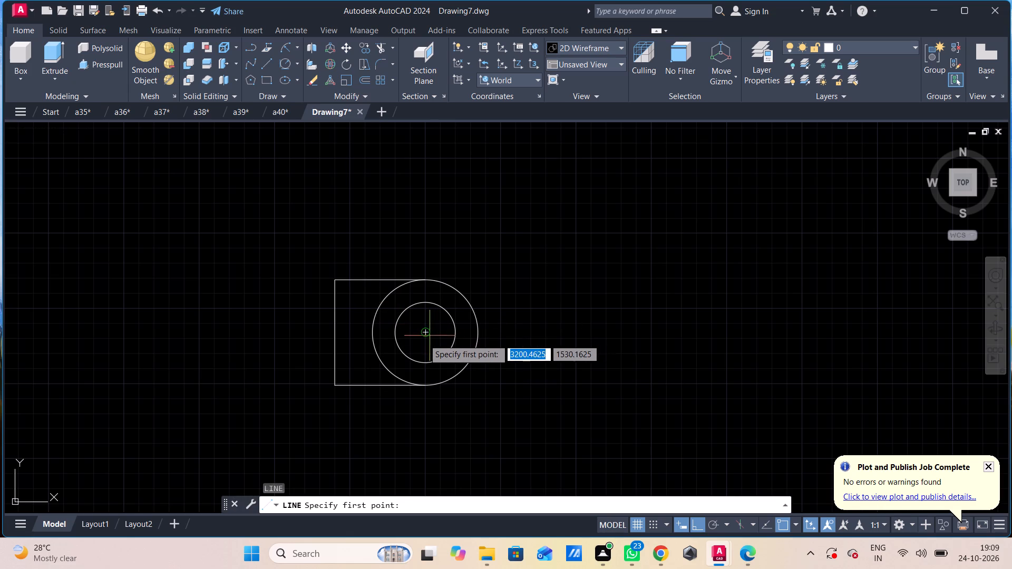
click(424, 337)
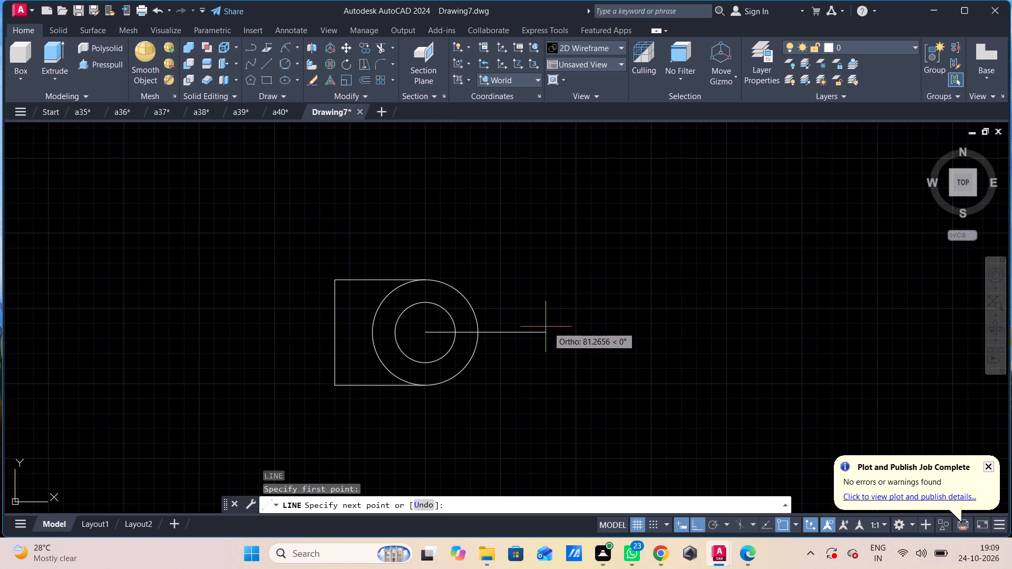
key(1)
key(2)
key(0)
key(Return)
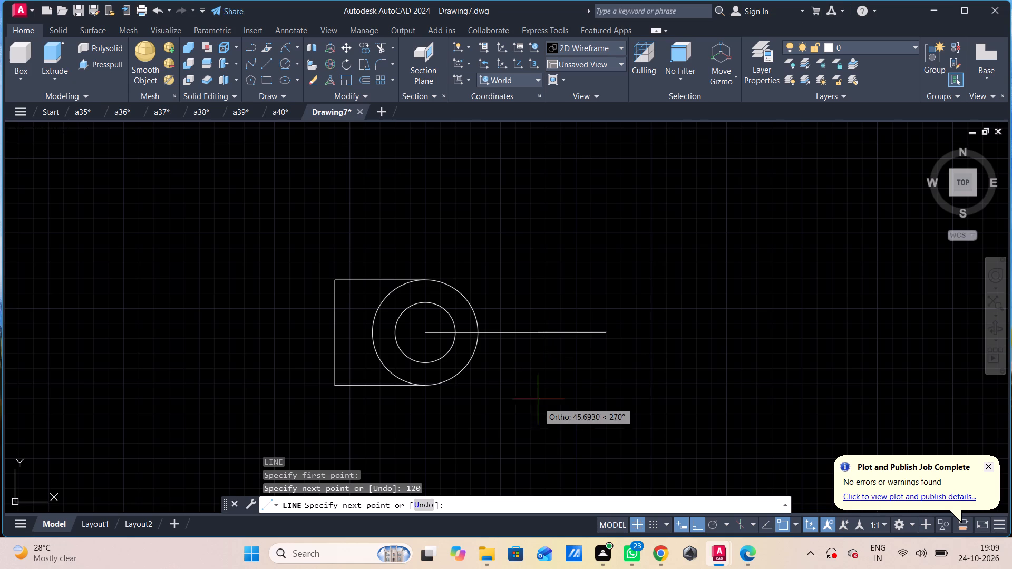
key(Escape)
Draw a circle of radius 25 centred on the free end of the 120-unit line.
text(c)
key(space)
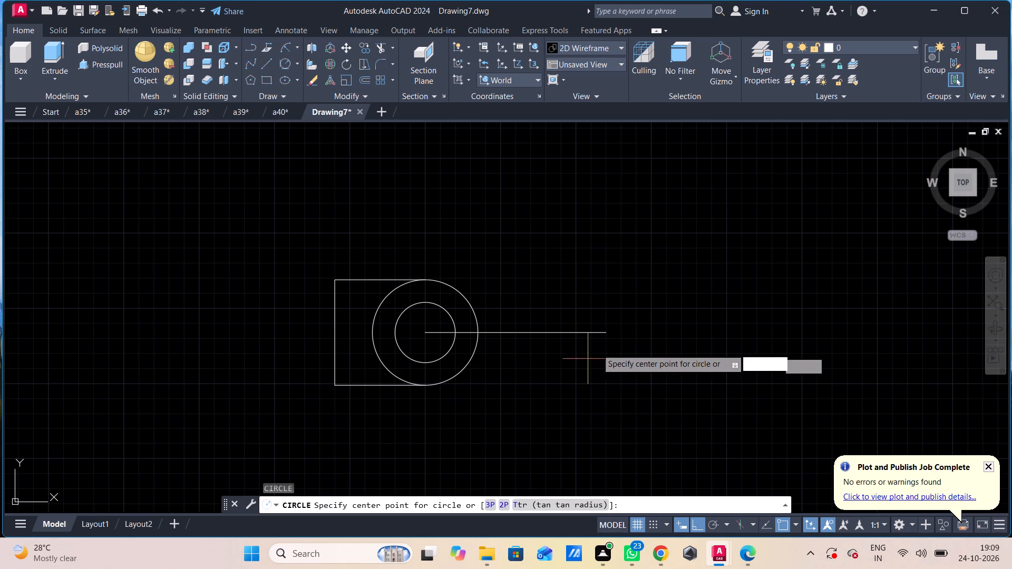
drag(600, 336, 601, 344)
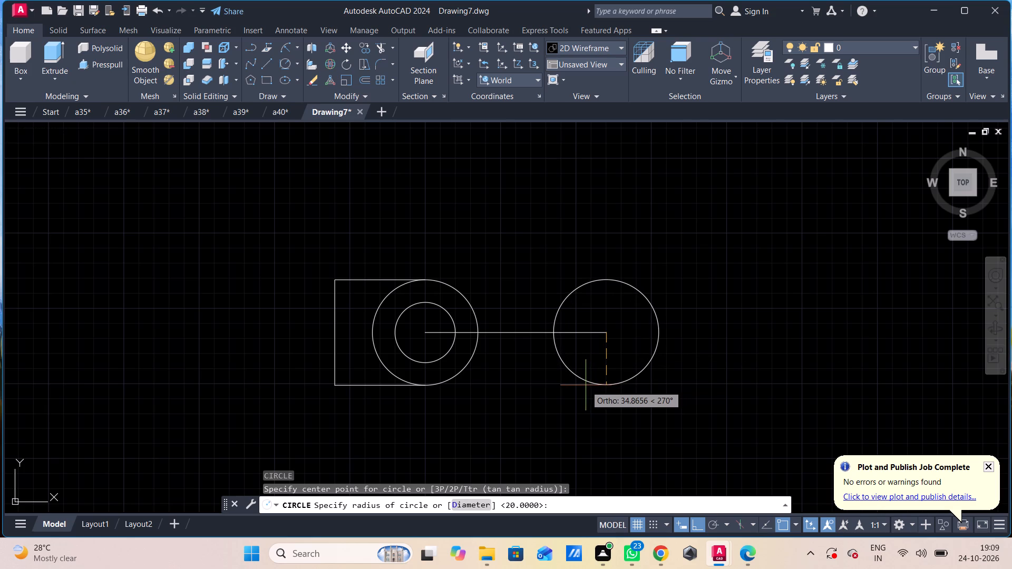
text(25)
key(Return)
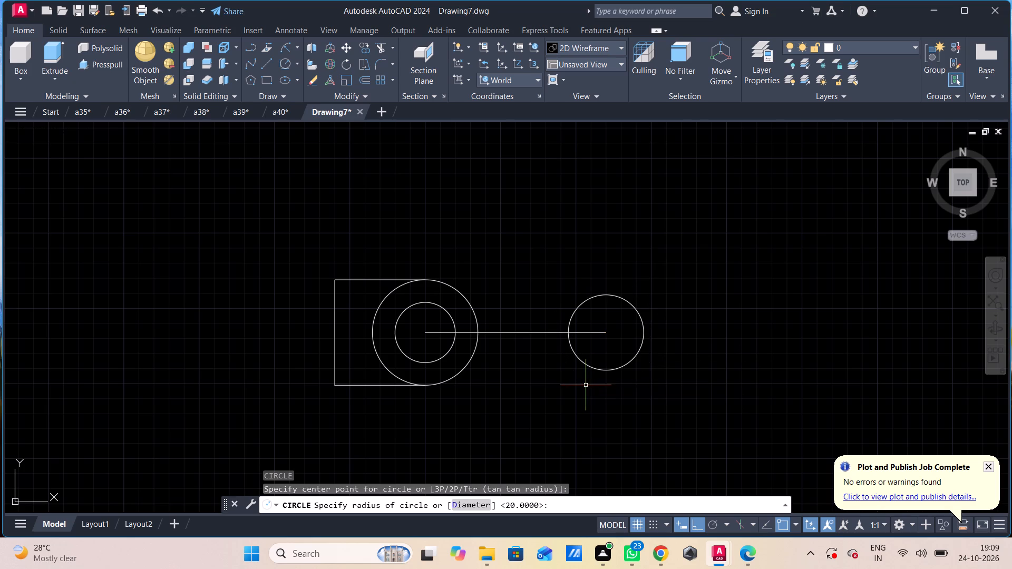
Draw a concentric circle of radius 40 around the radius 25 circle.
key(space)
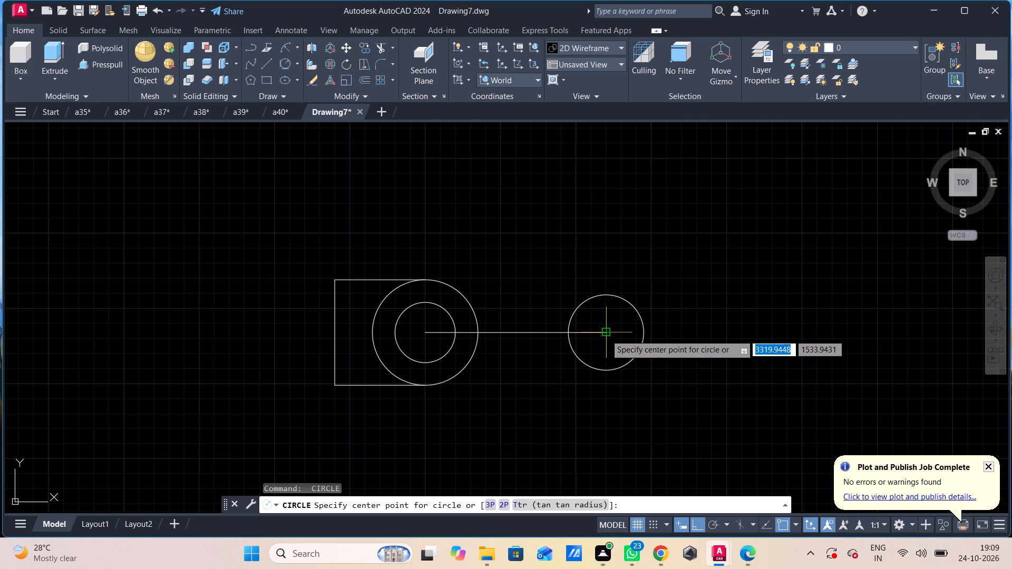
drag(606, 335, 606, 341)
key(4)
key(0)
key(Return)
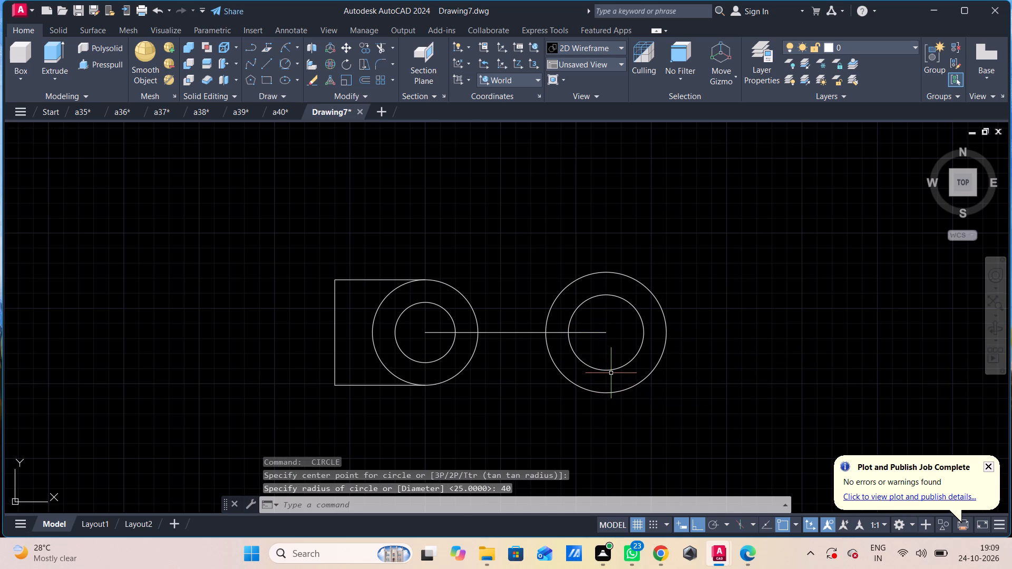
Draw a vertical line through the radius 40 circle from its top quadrant to its bottom quadrant.
key(l)
key(Return)
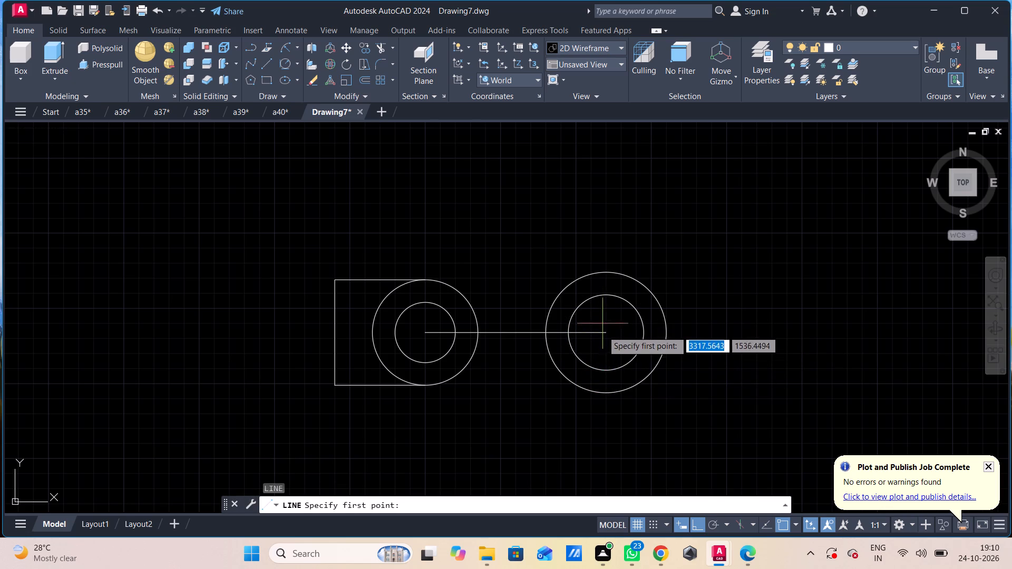
click(605, 271)
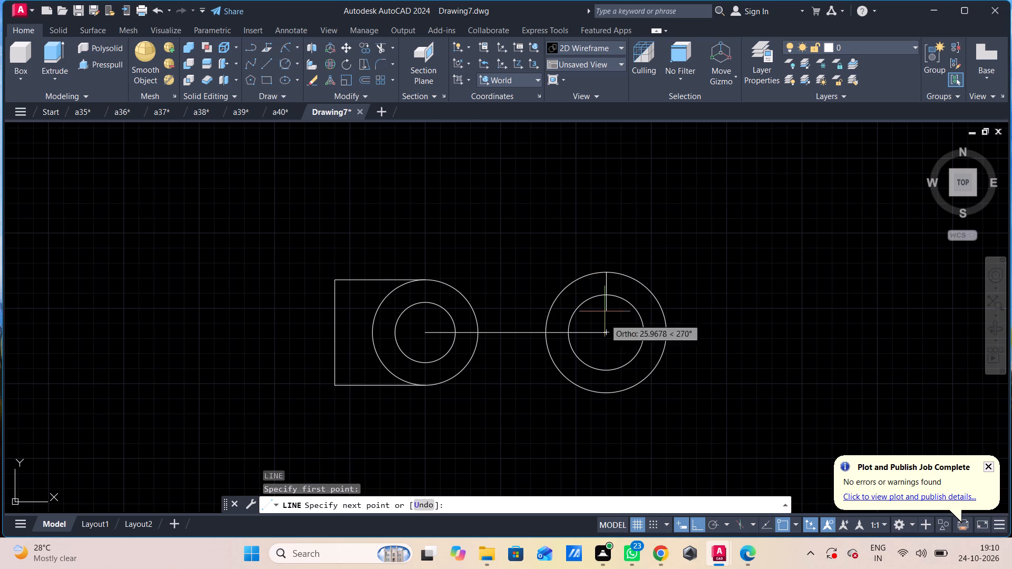
click(608, 395)
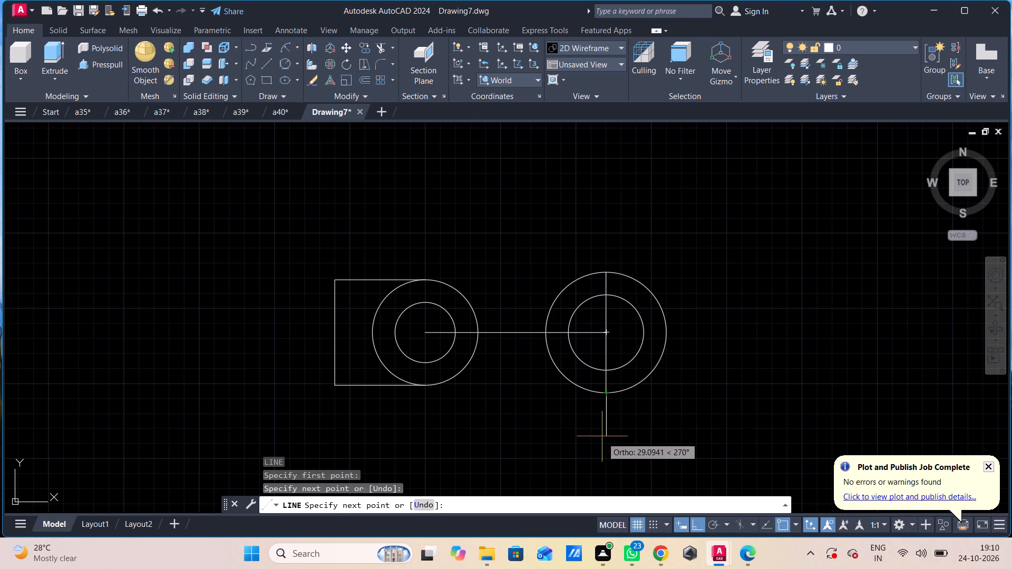
key(Escape)
Trim away the right halves of the radius 40 and radius 25 circles at the vertical line.
text(tr)
key(space)
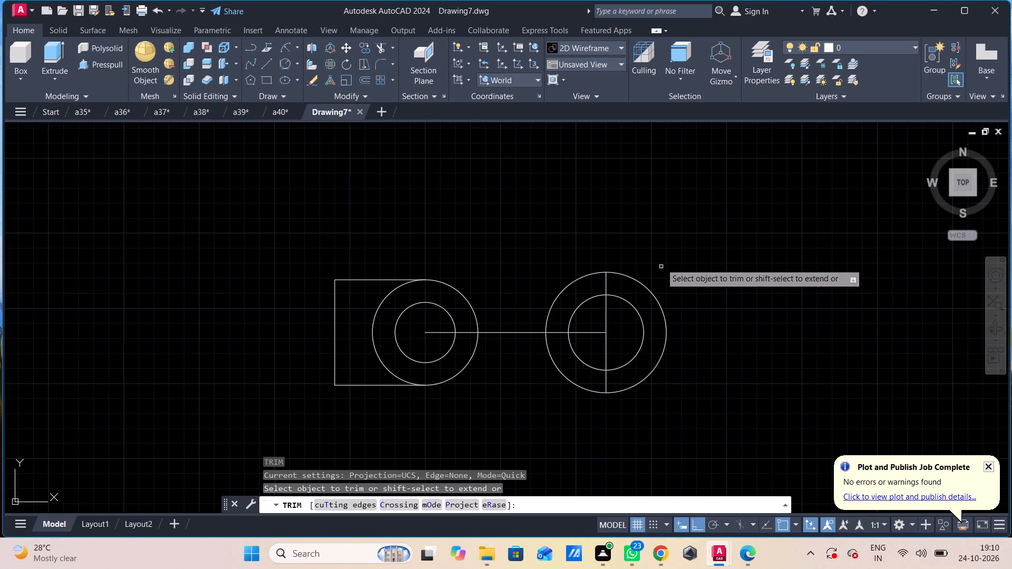
drag(661, 263, 627, 424)
key(Escape)
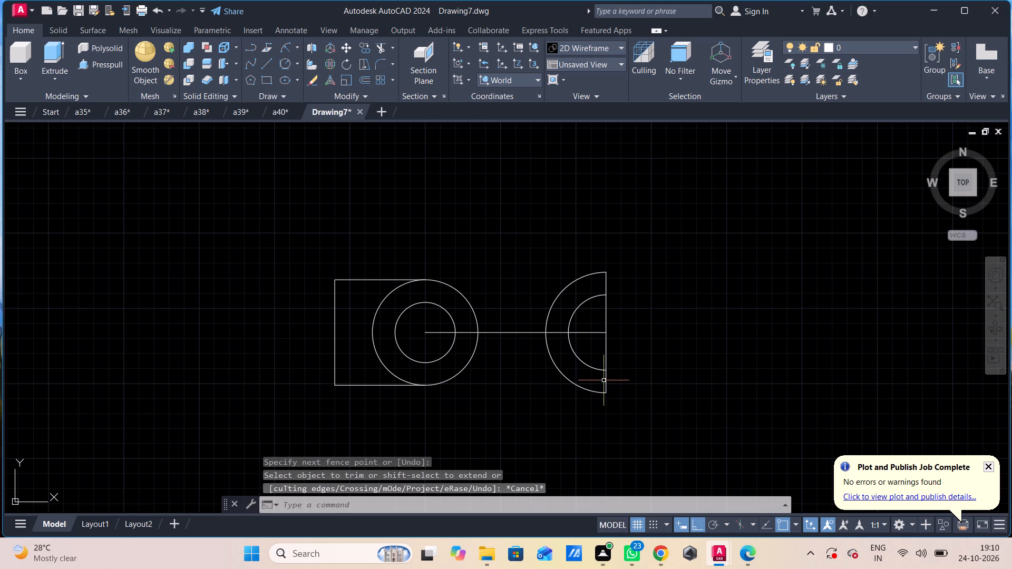
Delete the vertical line that joins the ends of the two half circles.
click(605, 356)
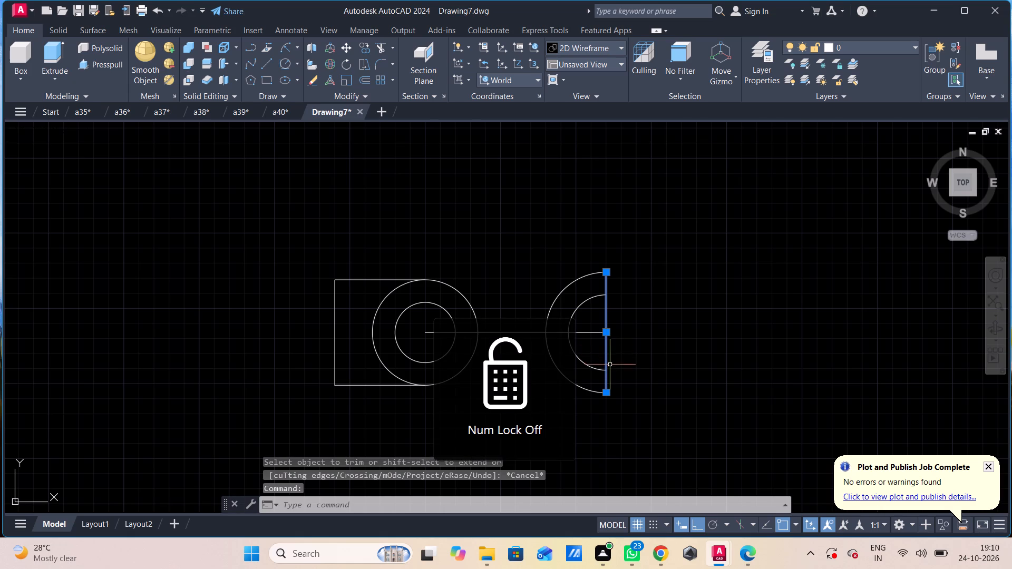
key(Delete)
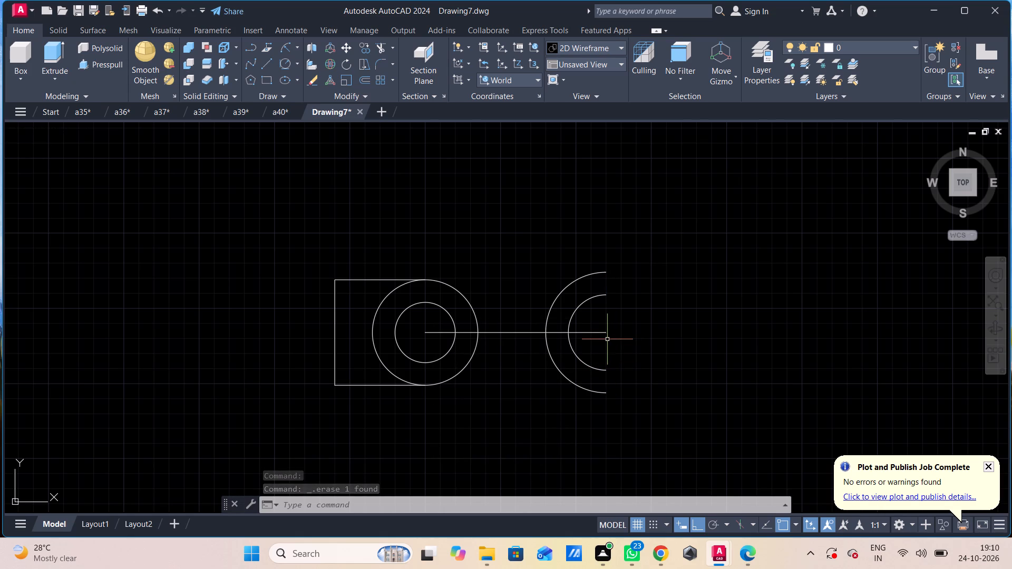
Draw a slanted line from the upper end of the radius 40 arc to the upper right side of the radius 35 circle.
key(l)
key(Return)
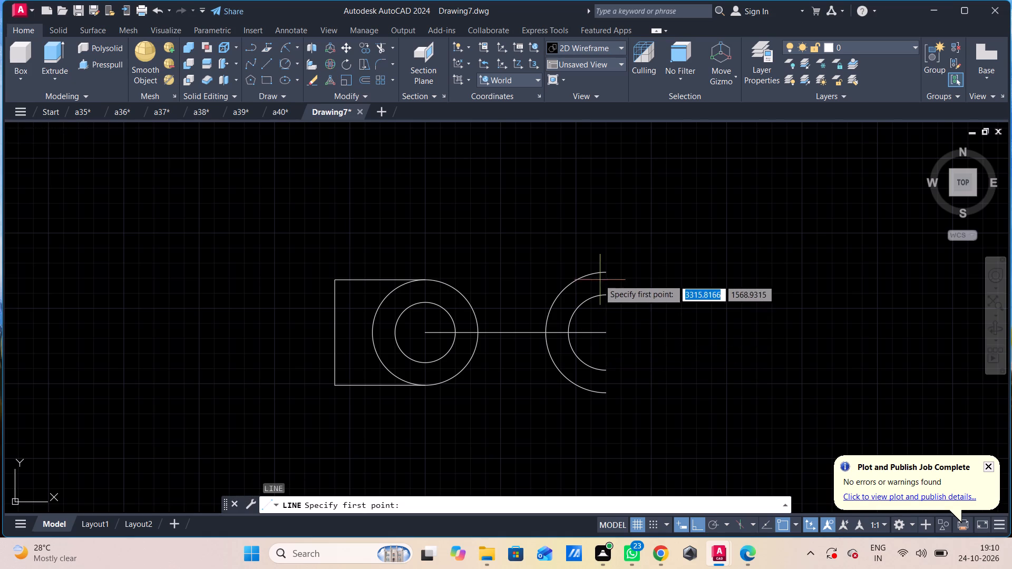
drag(602, 272, 597, 284)
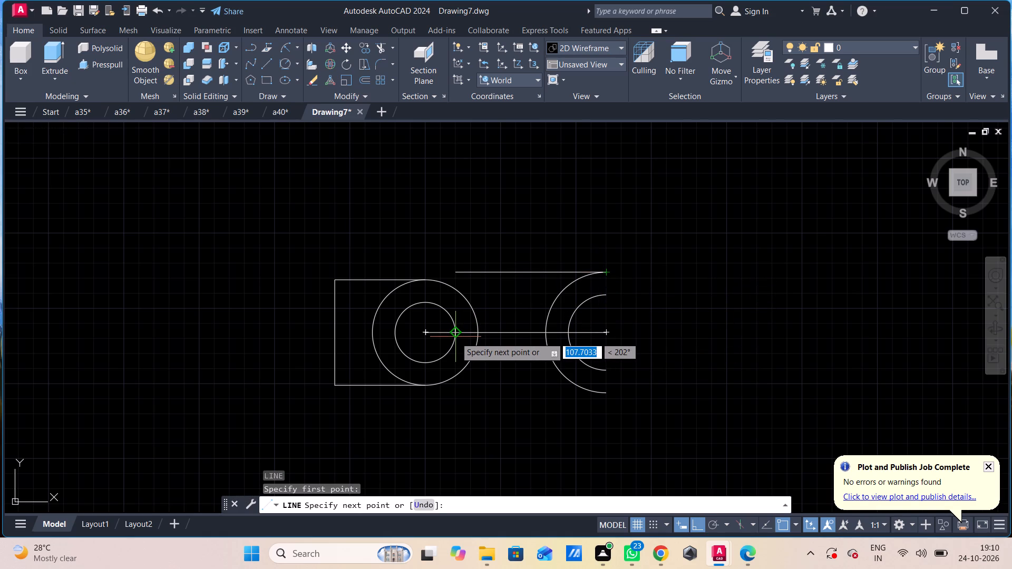
click(475, 317)
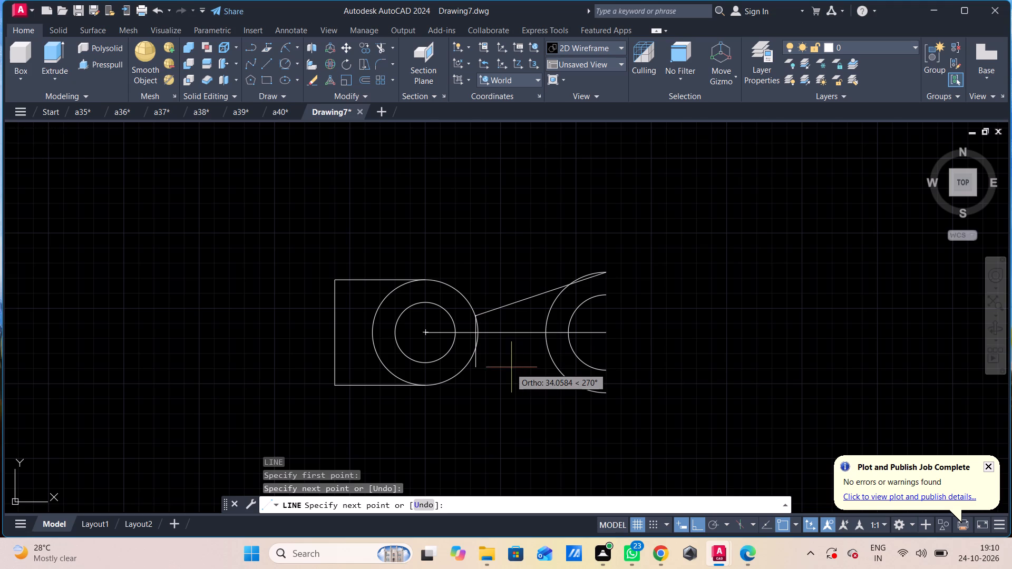
key(Escape)
Draw a slanted line from the lower end of the radius 40 arc to the lower right side of the radius 35 circle.
key(l)
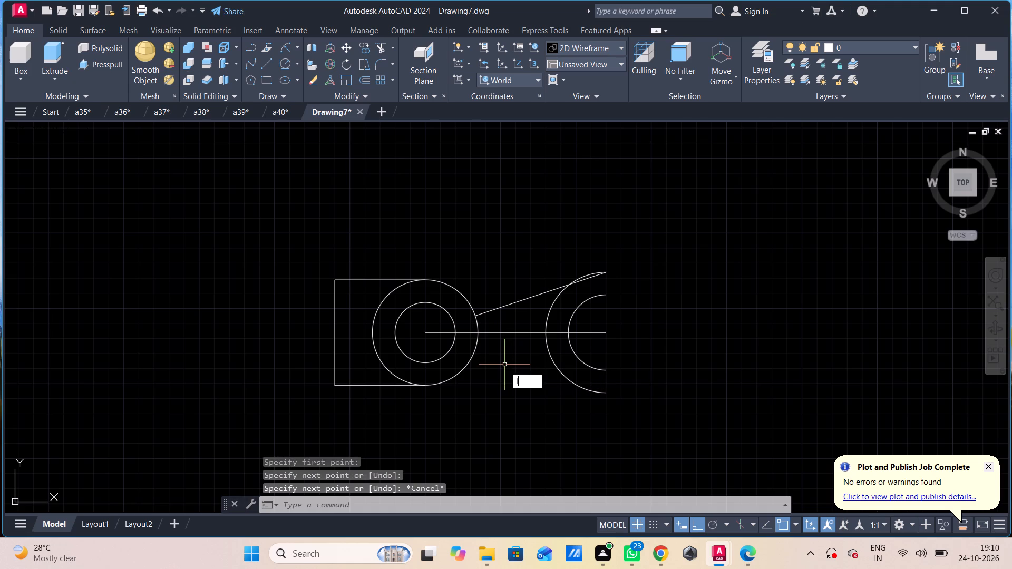
key(space)
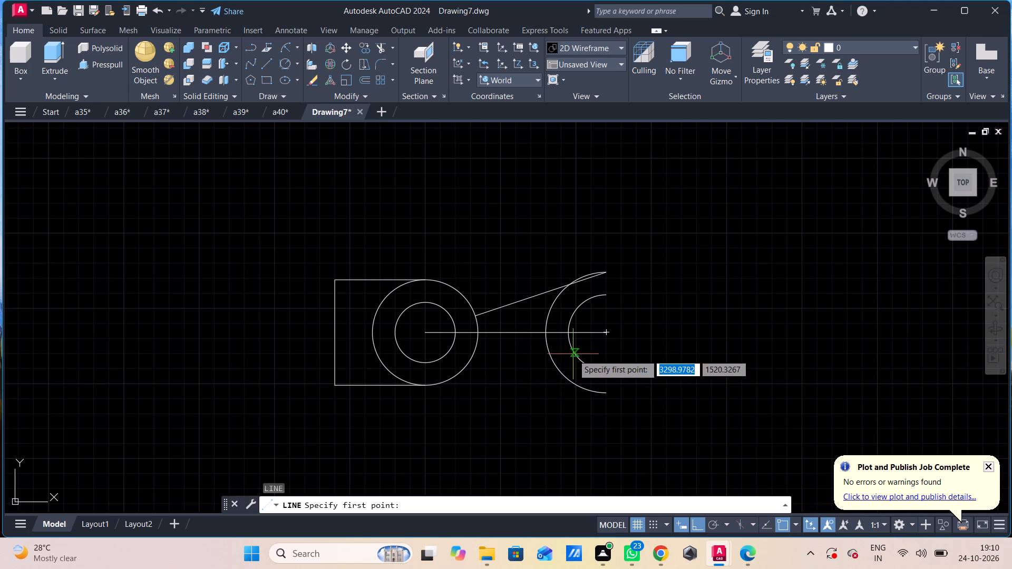
click(602, 394)
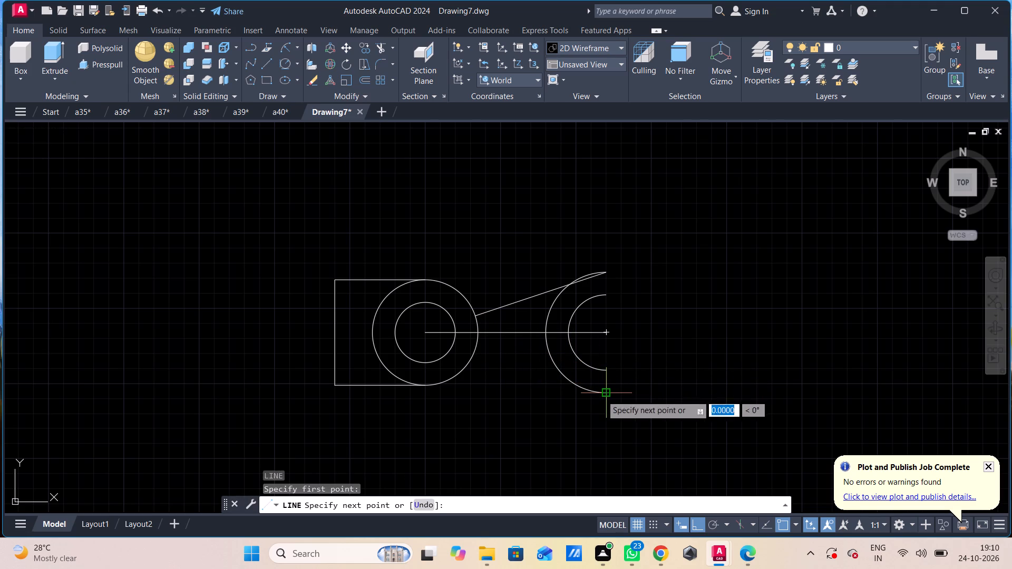
click(472, 354)
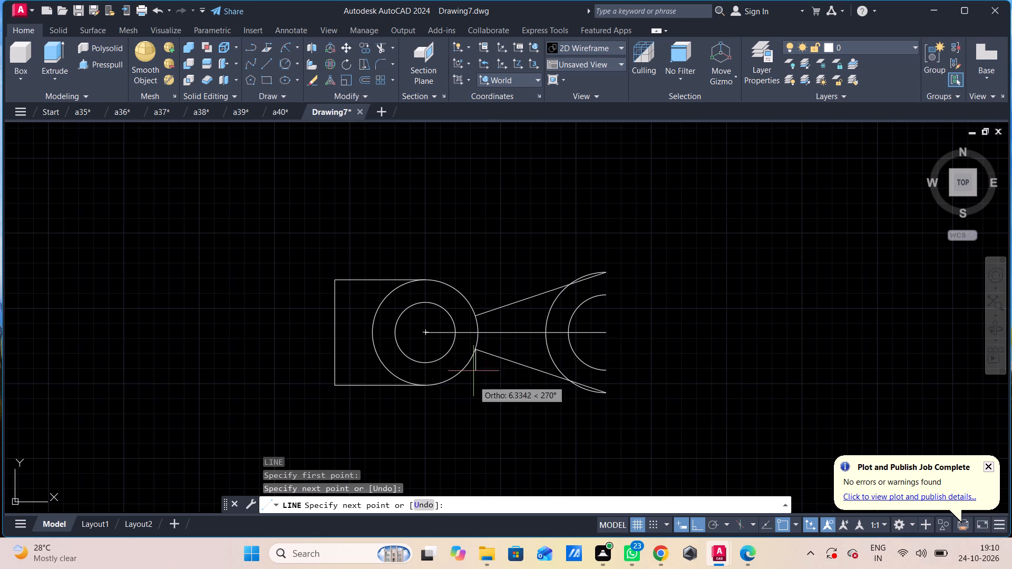
key(Escape)
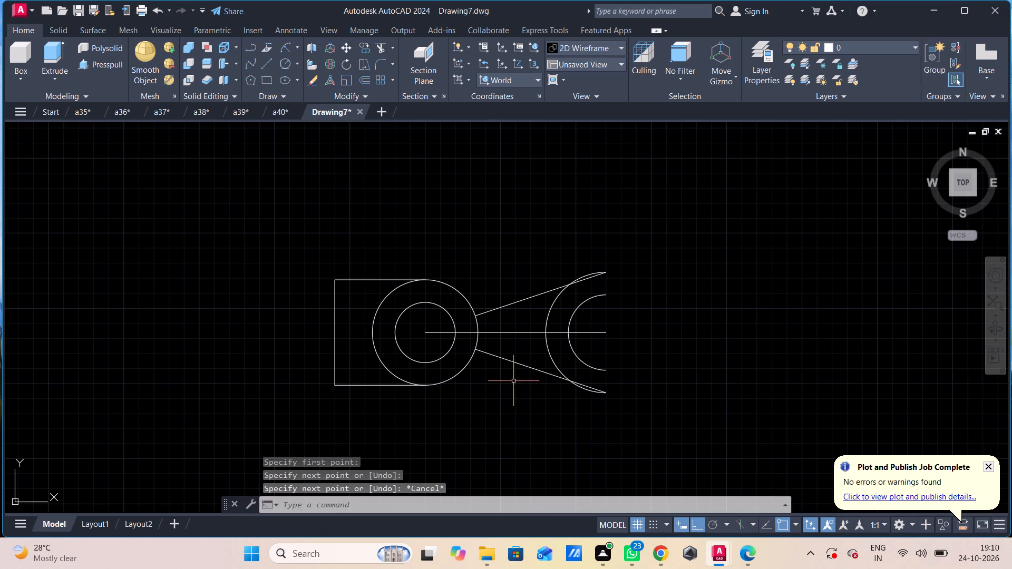
Stretch the lower slanted line's right end back along the radius 40 arc so the line meets the arc's outer side.
click(600, 390)
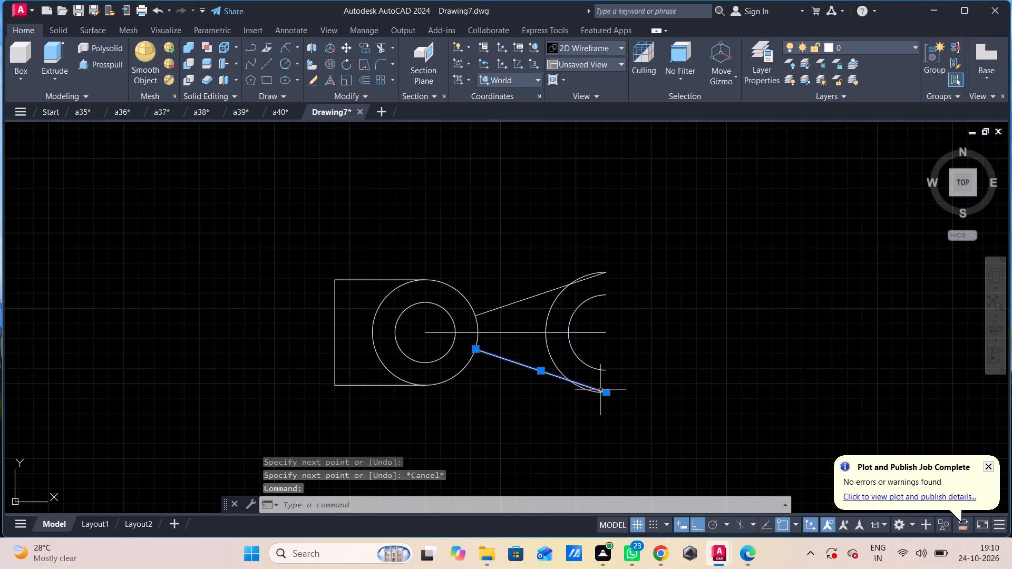
click(606, 393)
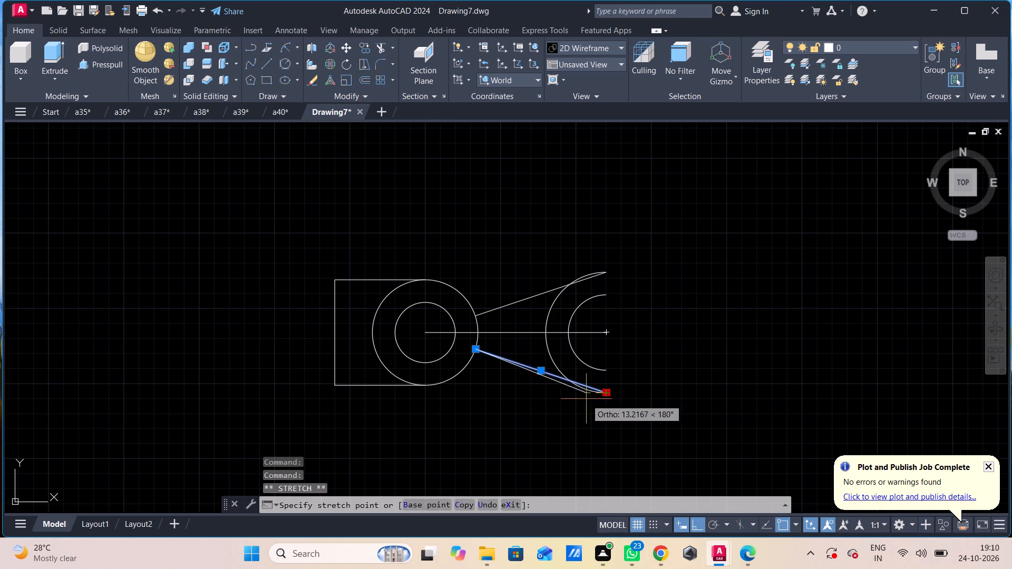
click(584, 391)
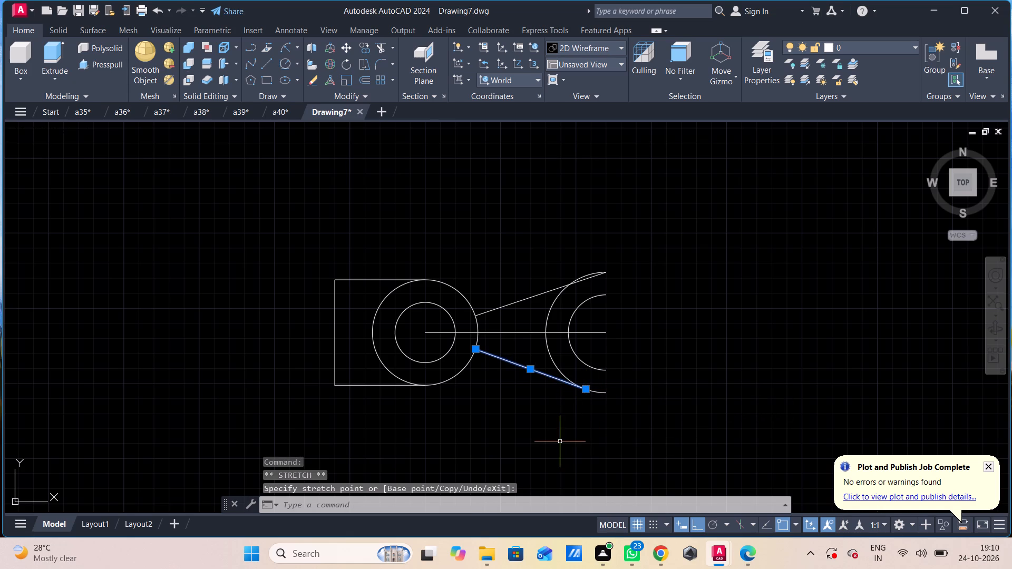
key(Escape)
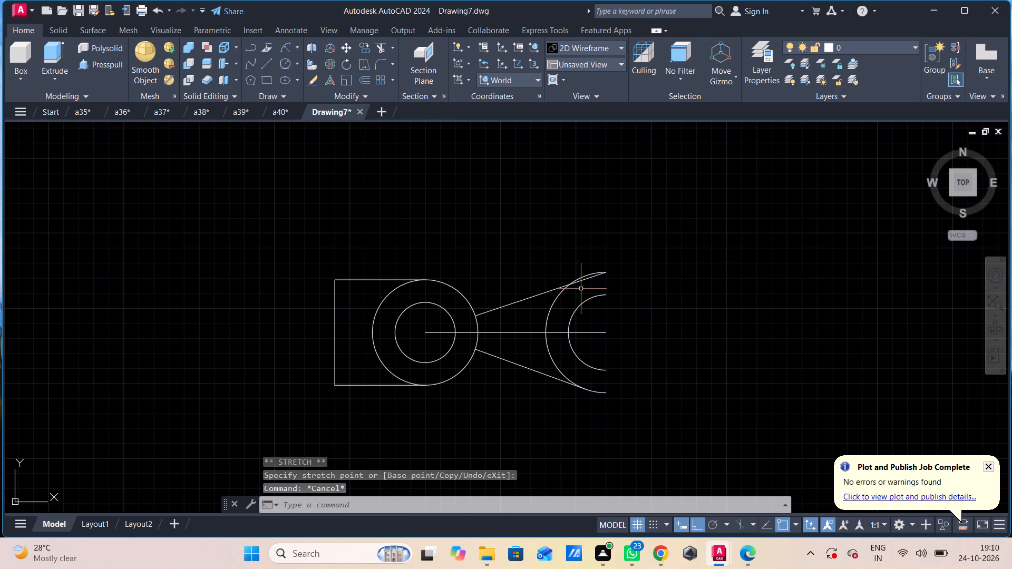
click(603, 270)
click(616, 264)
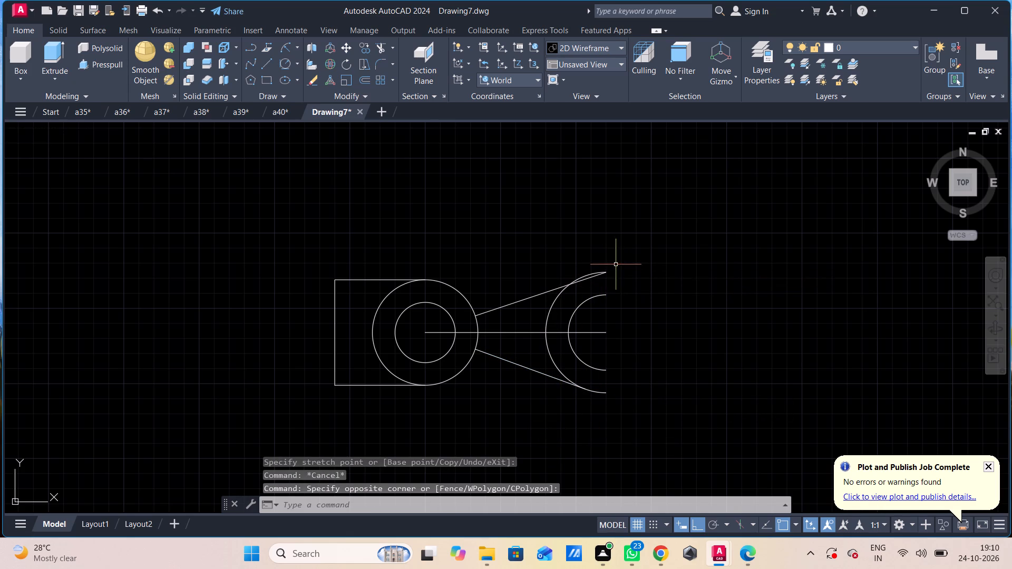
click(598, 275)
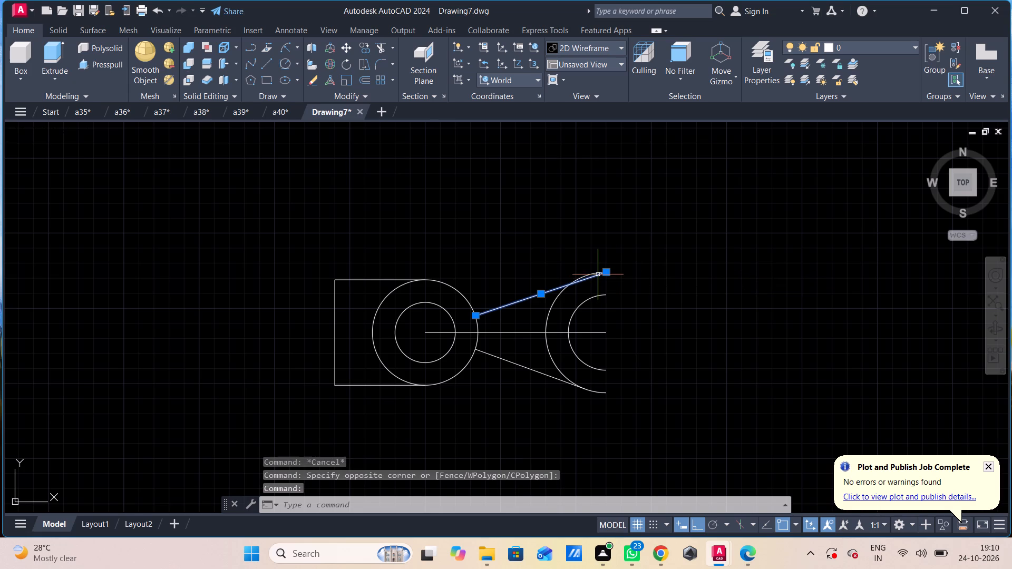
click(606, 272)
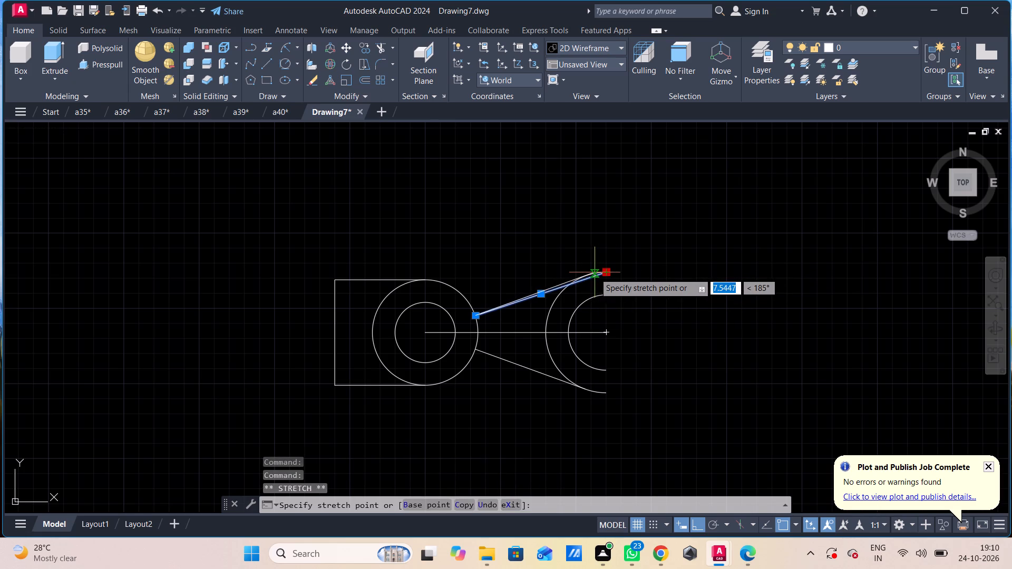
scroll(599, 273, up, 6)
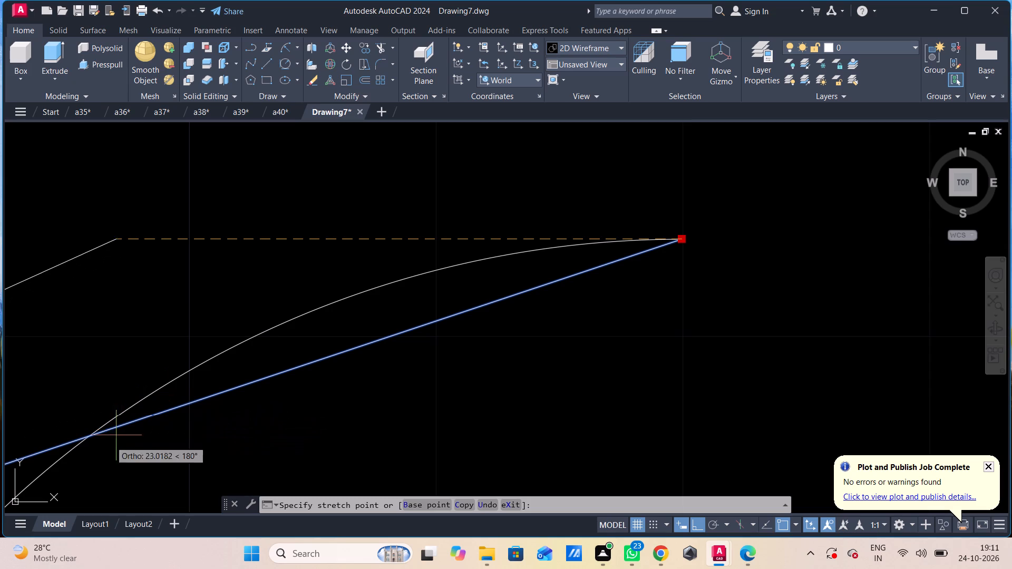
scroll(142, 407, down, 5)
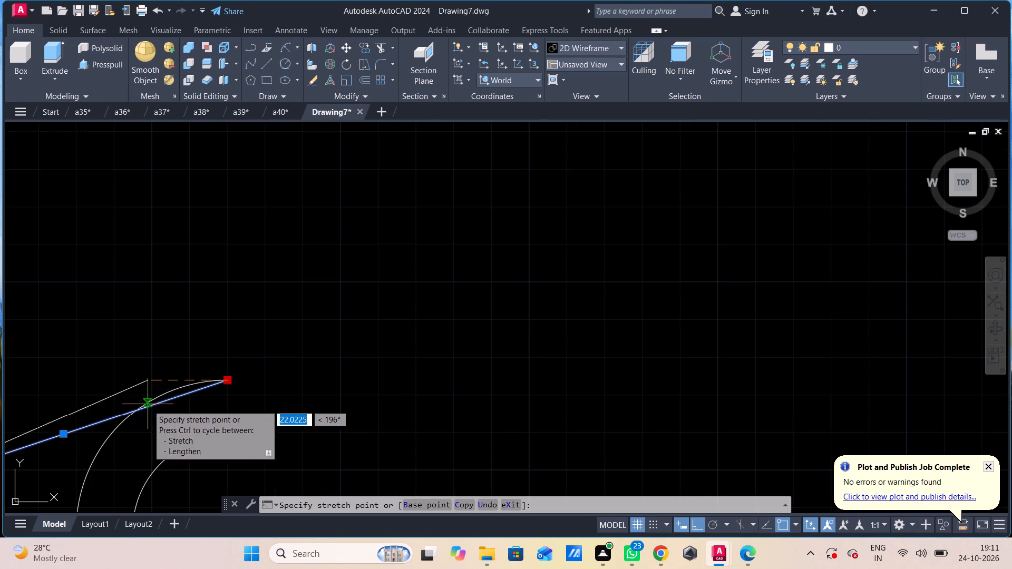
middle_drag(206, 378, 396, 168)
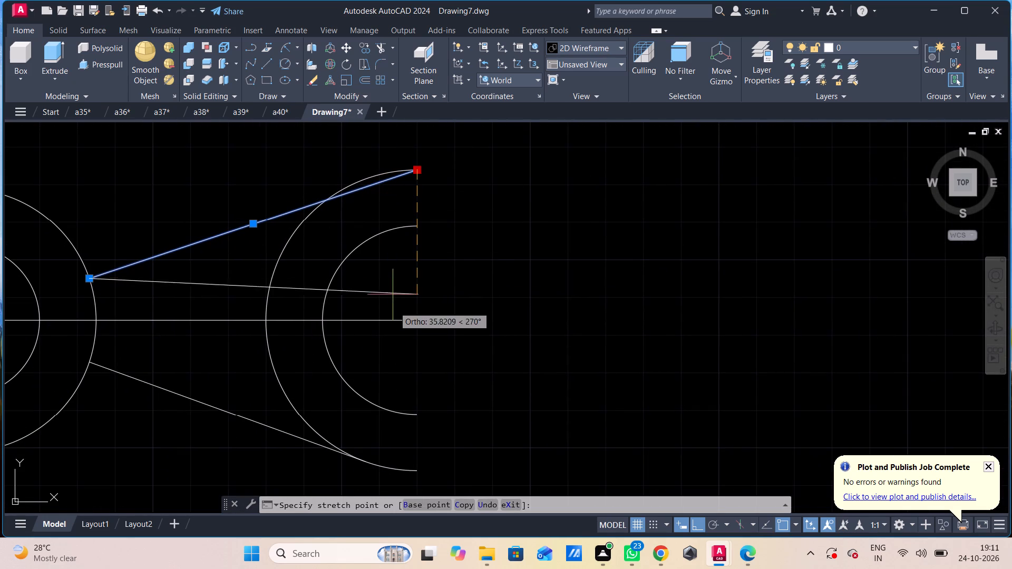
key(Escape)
Draw a vertical guide line about 78 long upward from the lower slanted line's end on the radius 40 arc.
key(l)
key(space)
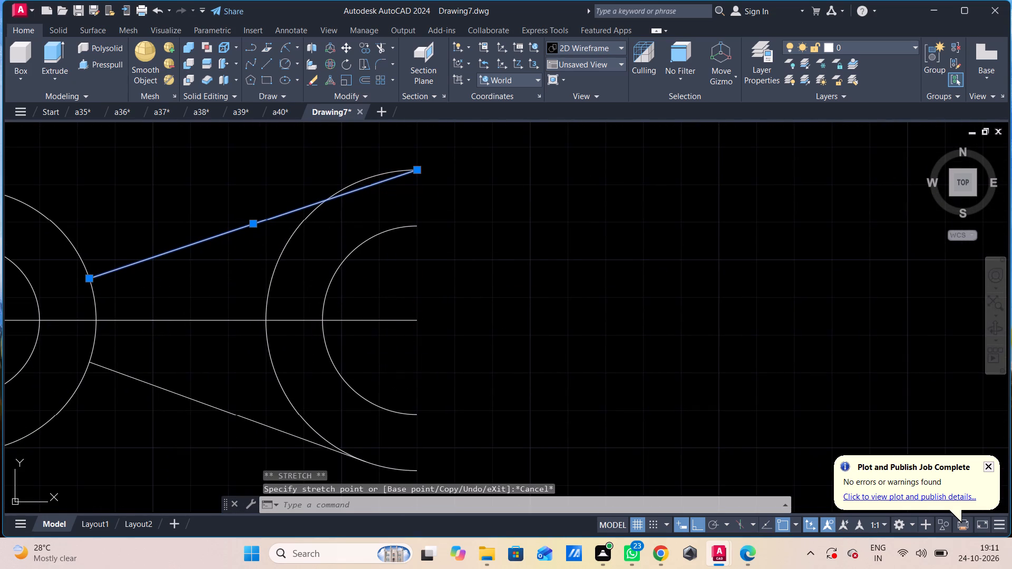
click(364, 465)
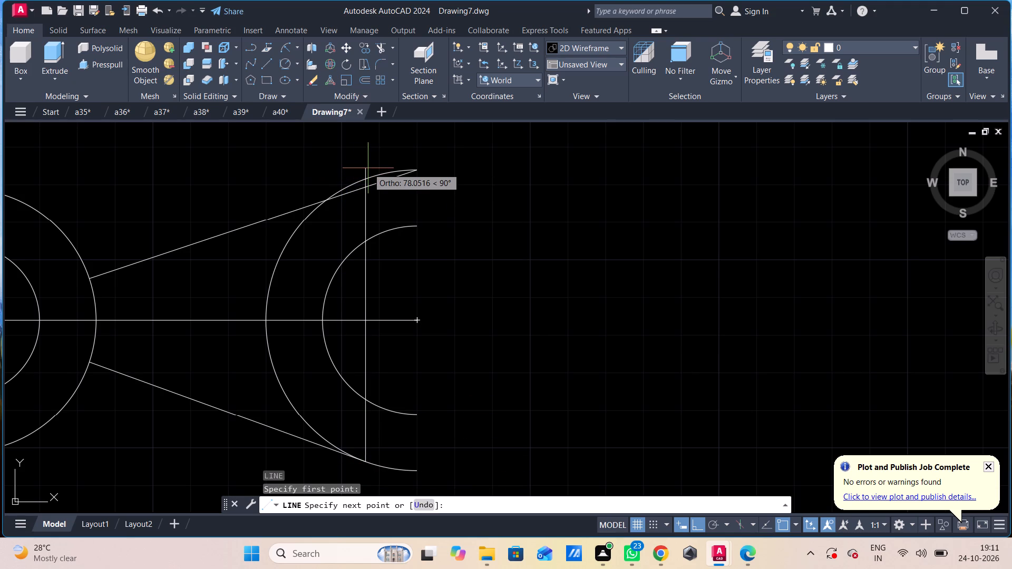
click(368, 168)
key(Escape)
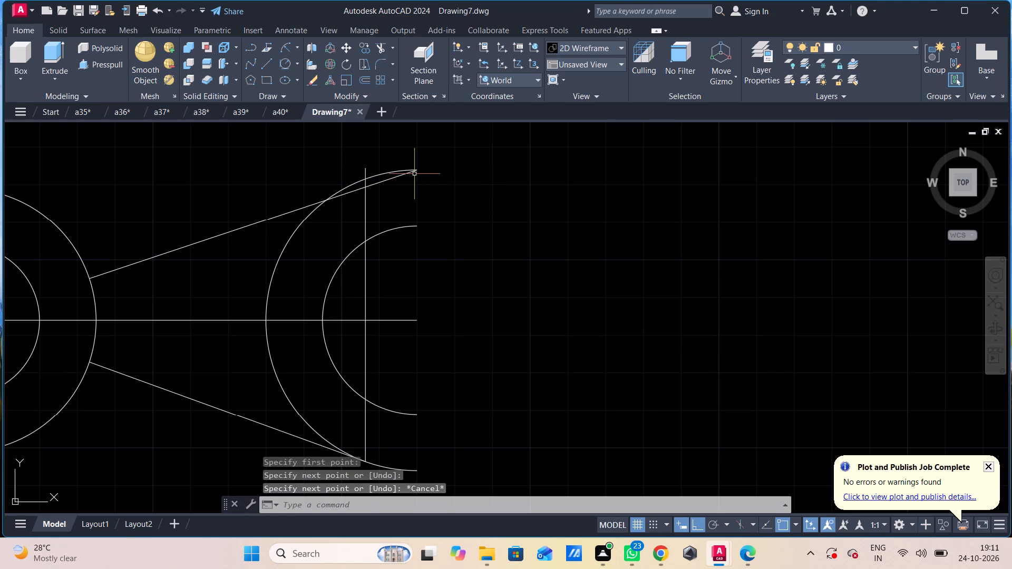
Stretch the upper slanted line's right end back to where the vertical guide line crosses the radius 40 arc.
click(413, 172)
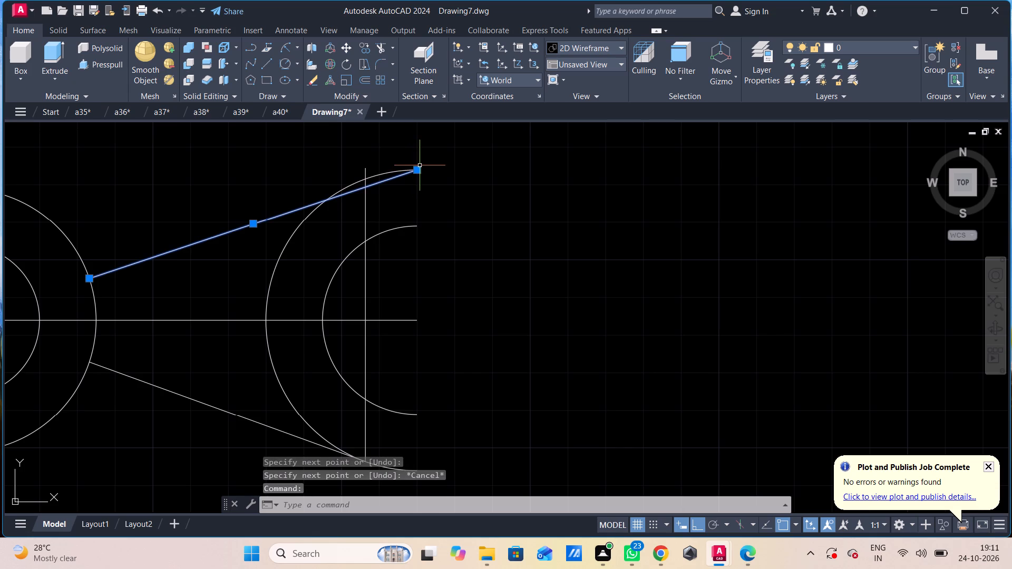
click(420, 170)
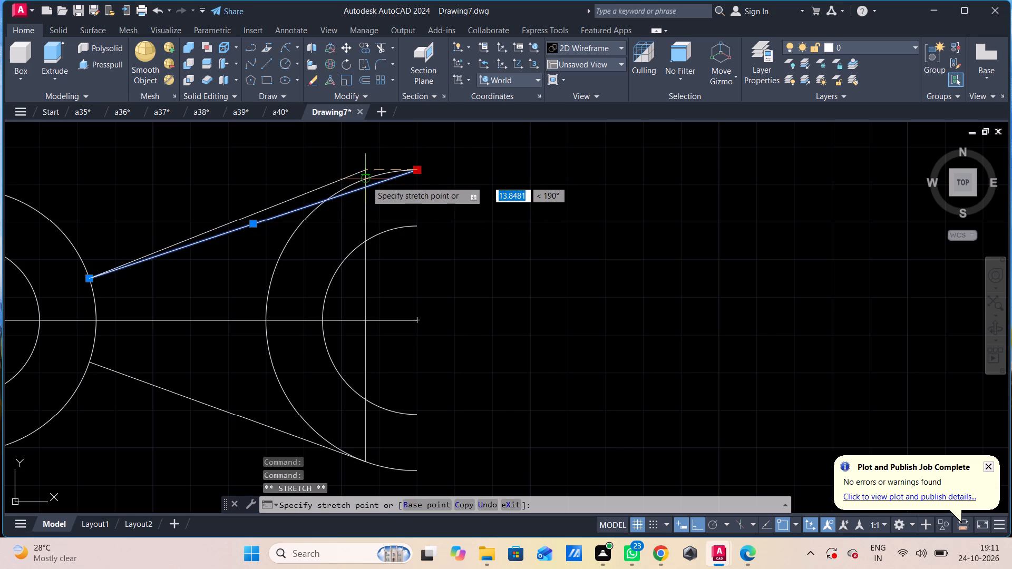
click(366, 181)
key(Escape)
Delete the vertical guide line that crosses the two half circles.
click(382, 198)
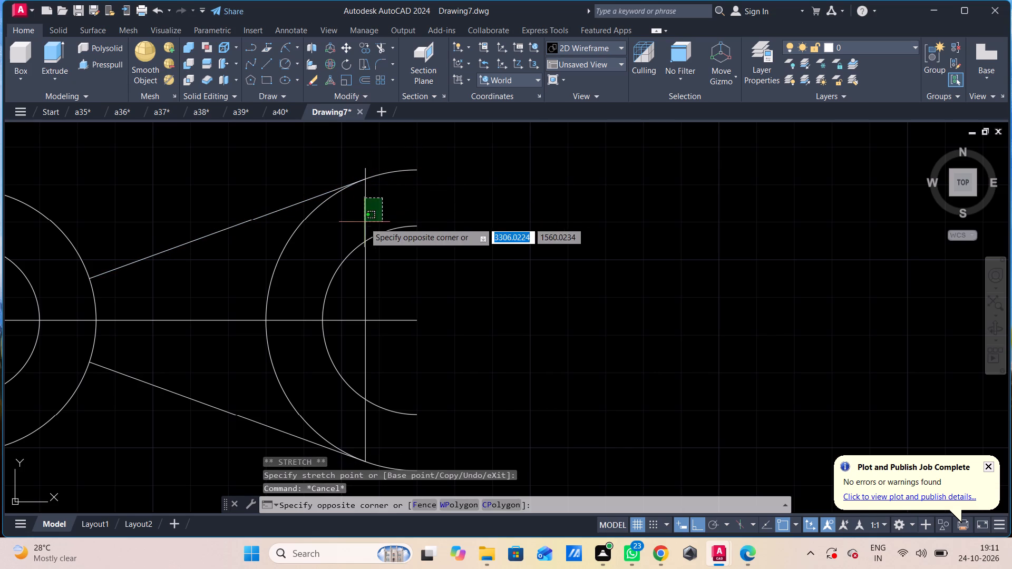
click(362, 224)
key(Delete)
Close the upper and lower ends of the radius 40 and 25 half circles with short vertical lines.
scroll(446, 251, down, 1)
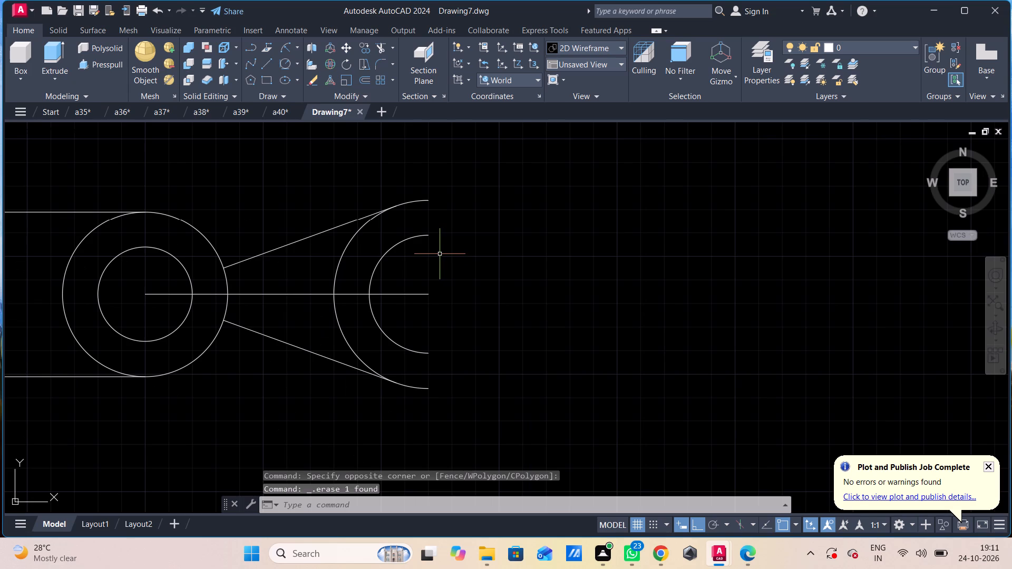
key(l)
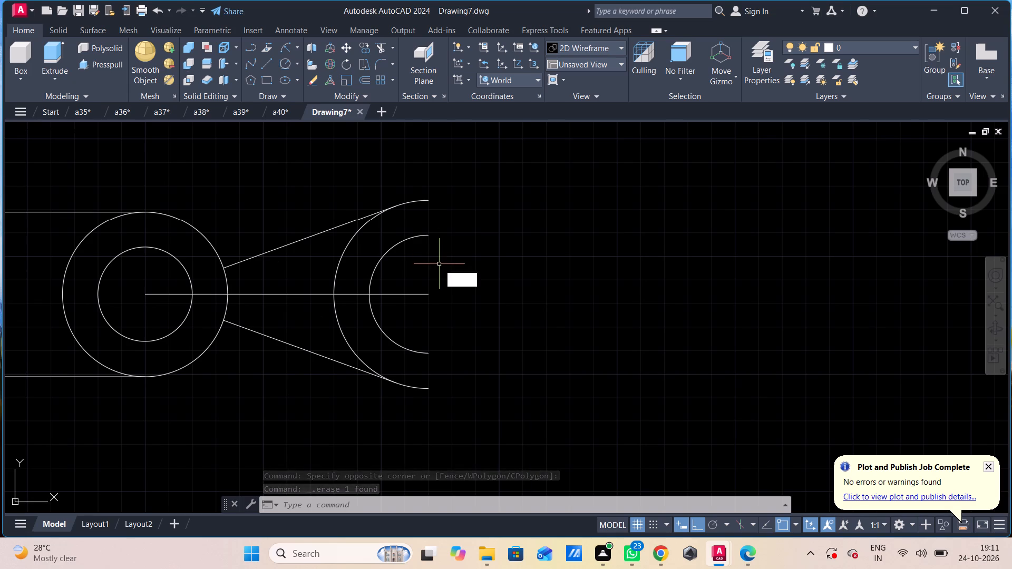
key(Return)
click(430, 204)
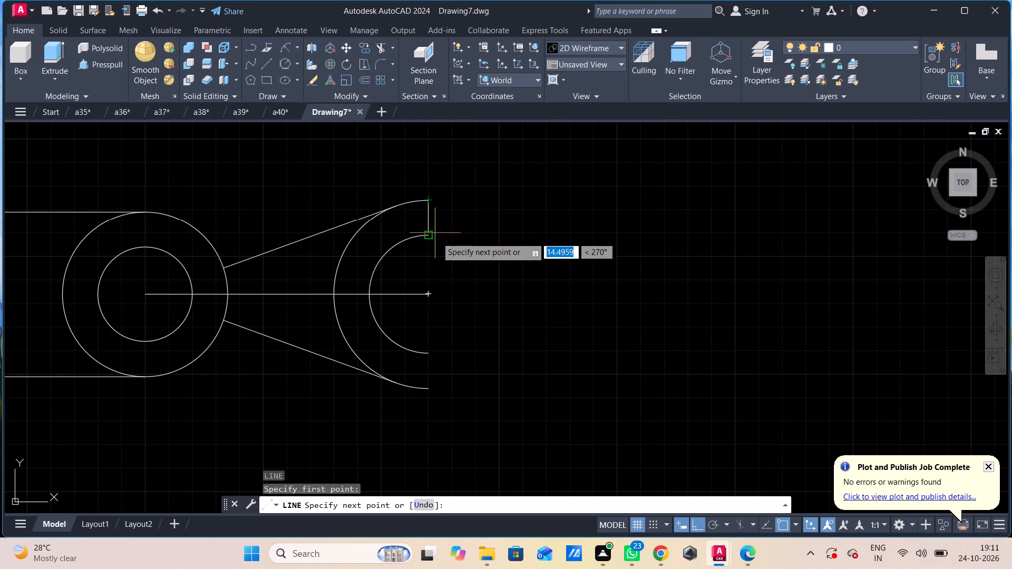
drag(427, 239, 431, 246)
key(Escape)
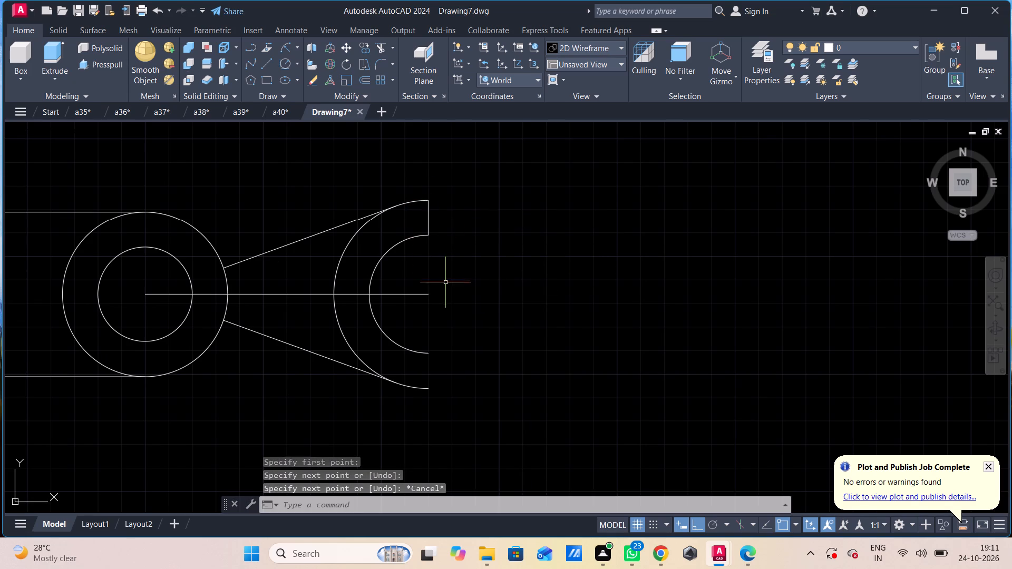
key(space)
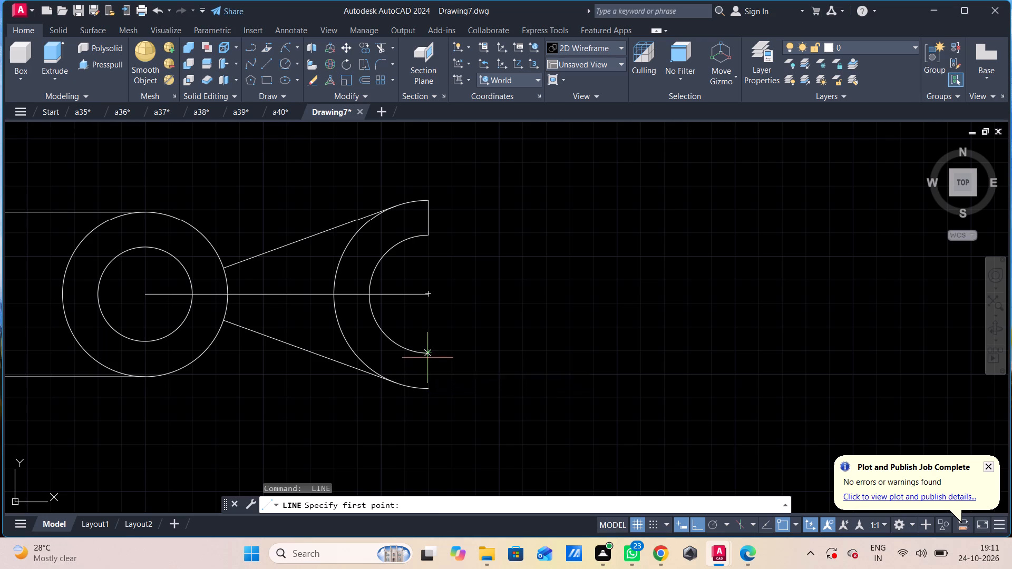
click(428, 354)
click(431, 388)
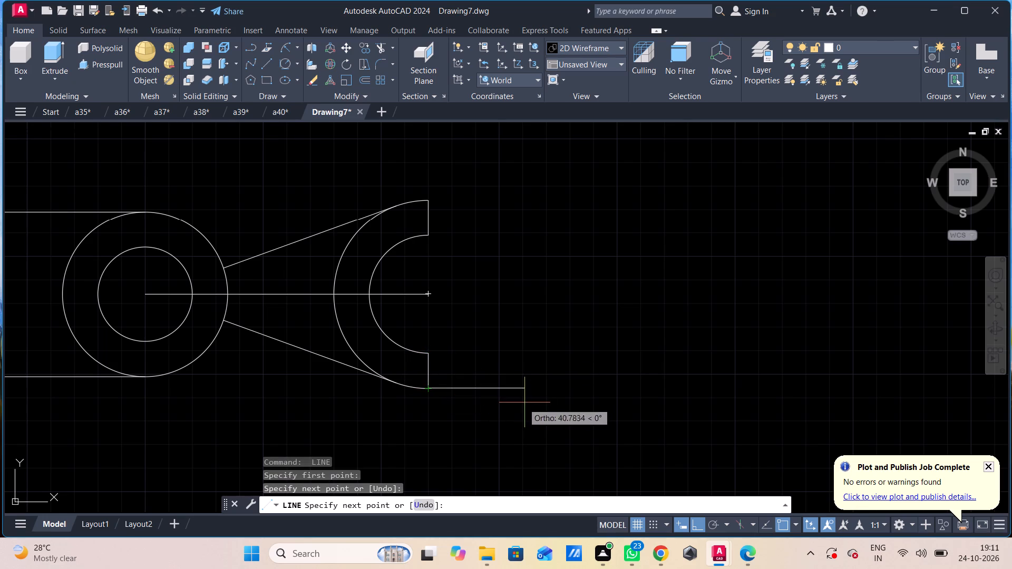
key(Escape)
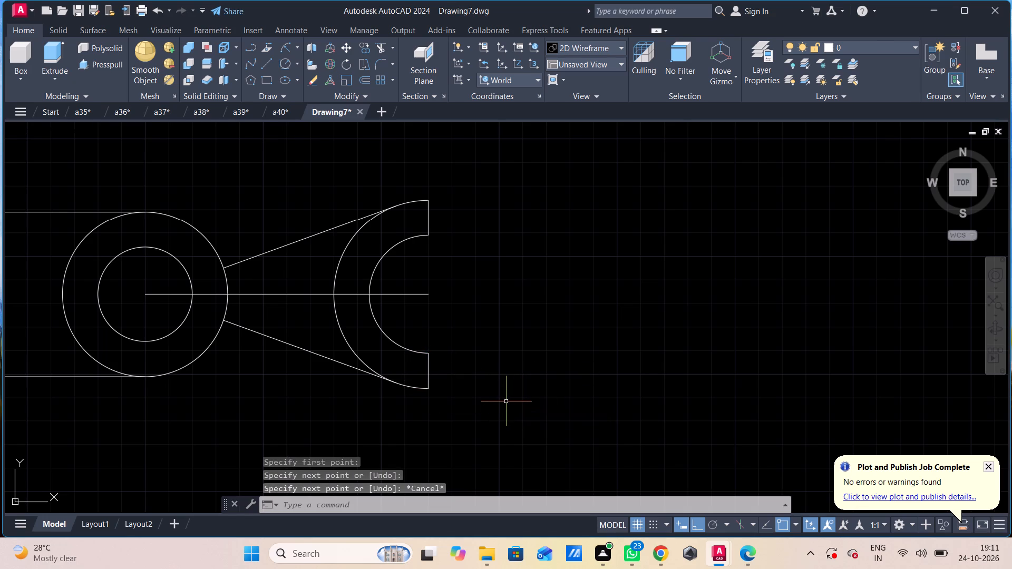
Delete the horizontal centre line that runs from the circles' centre to the half circles' centre.
click(452, 275)
click(417, 319)
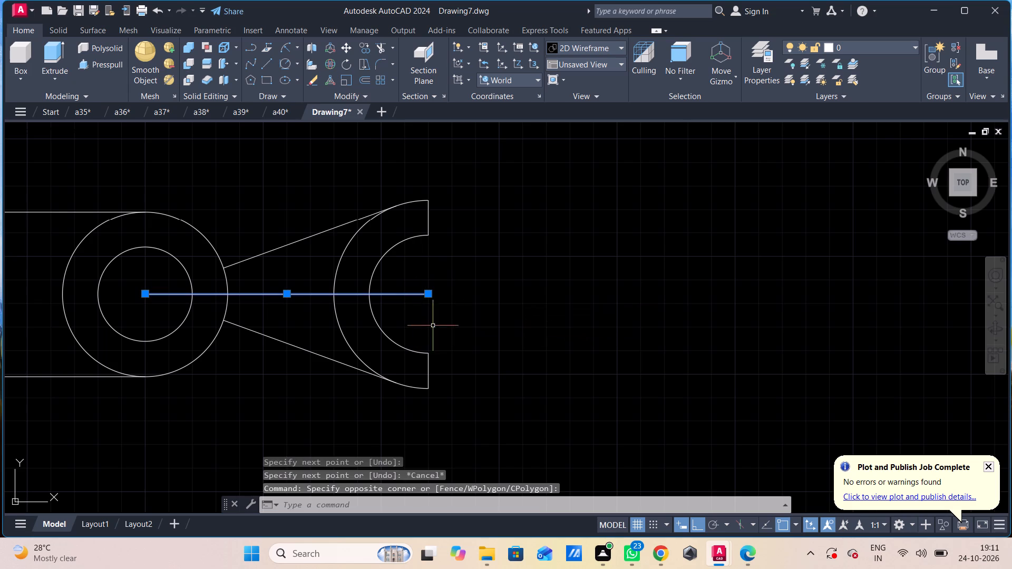
key(Delete)
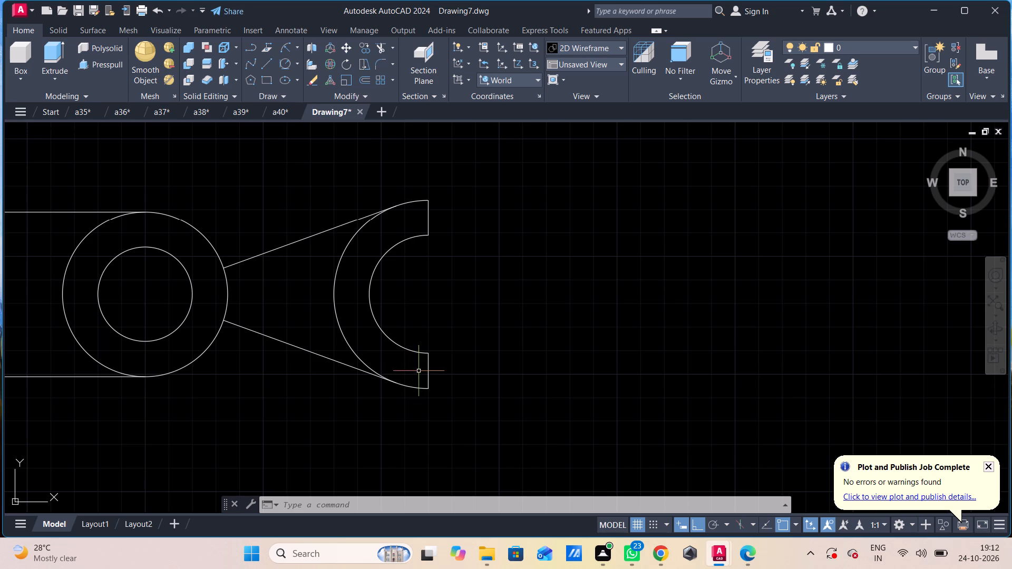
key(Return)
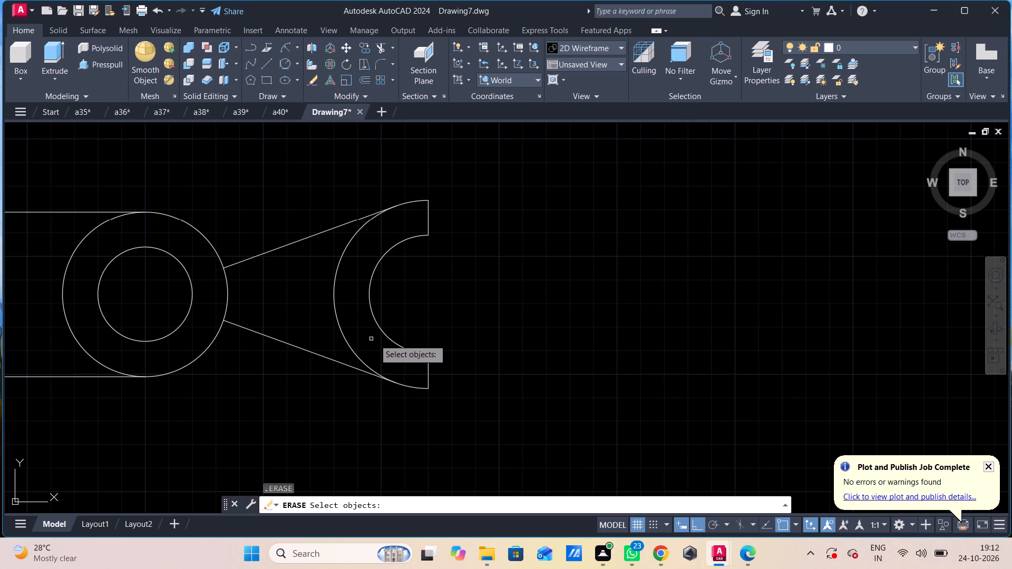
key(Escape)
Draw a horizontal centre line from the half circles' centre to the right side of the radius 35 circle.
text(ll)
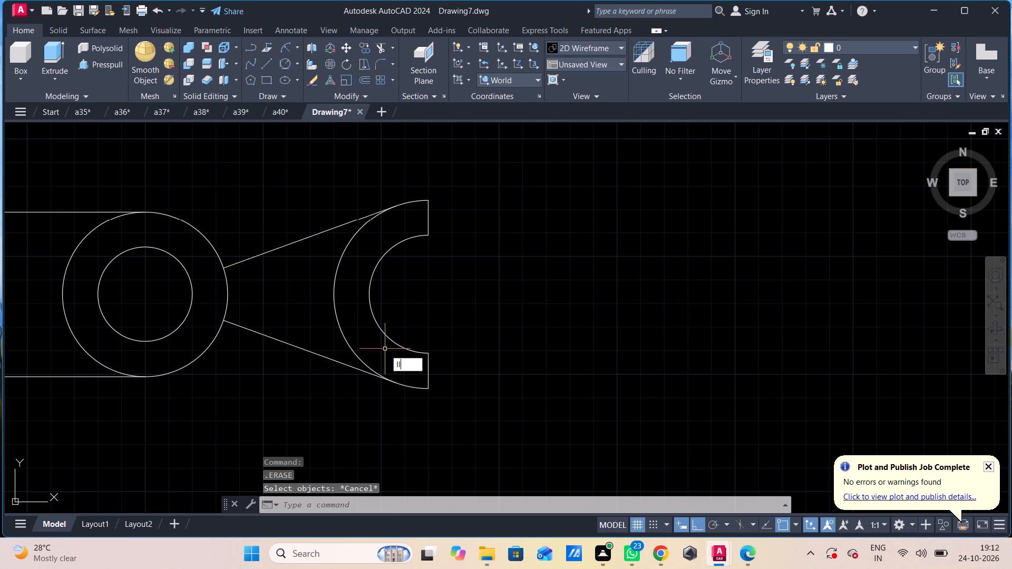
key(space)
key(l)
key(Return)
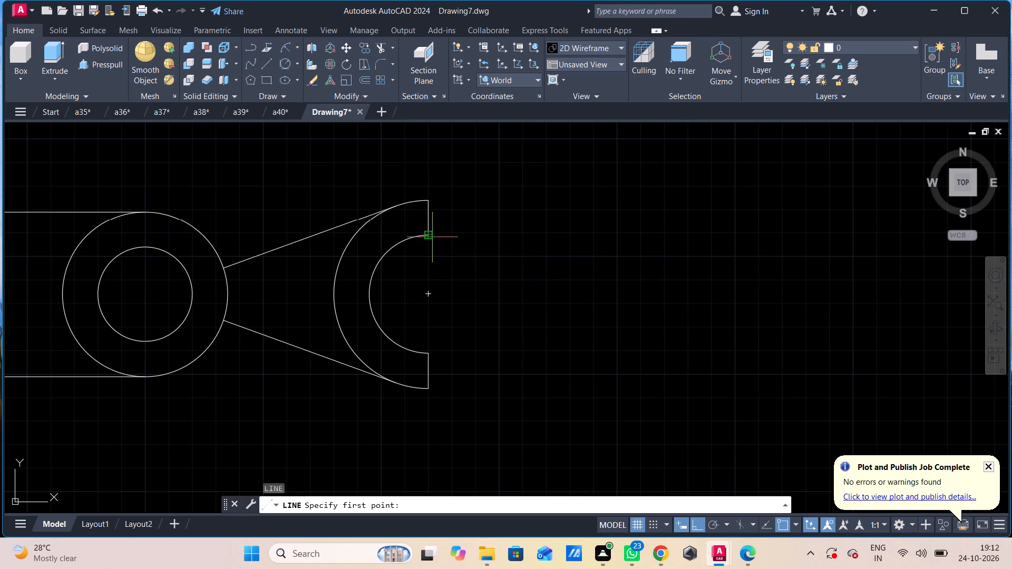
click(426, 297)
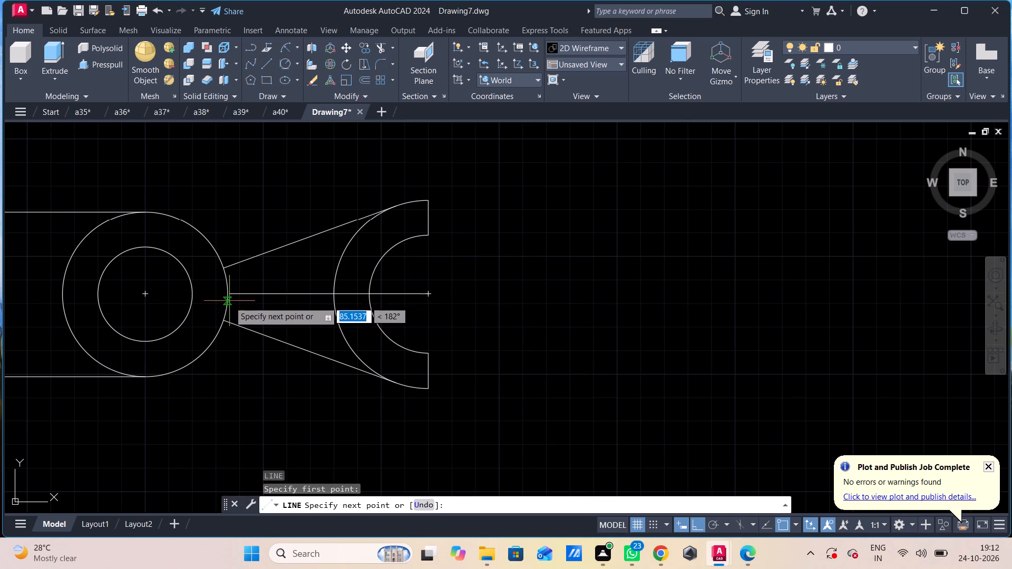
drag(229, 294, 234, 295)
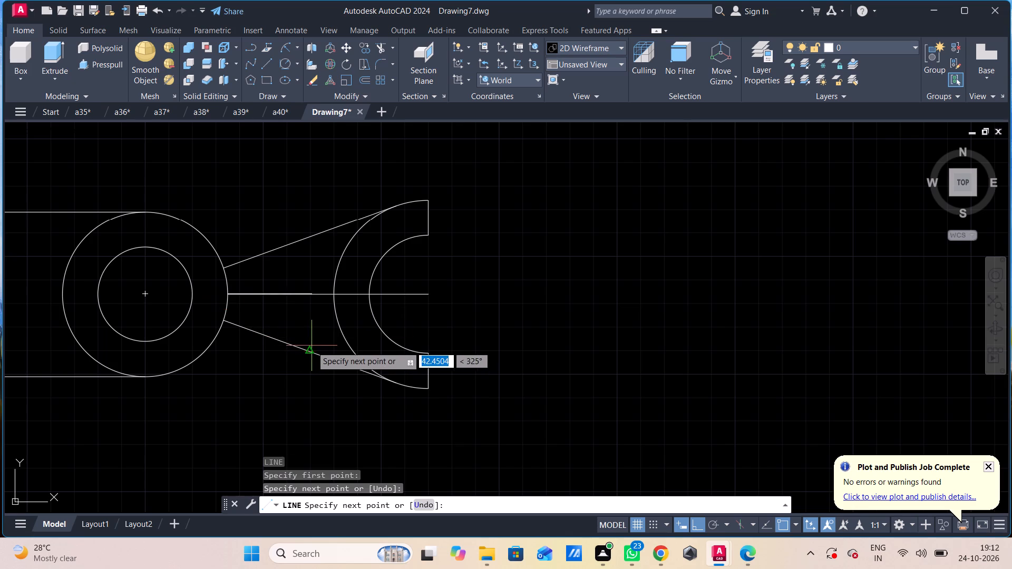
key(Escape)
From the half circles' centre, draw a line 10 upward and continue it horizontally to a point inside the radius 35 circle.
key(l)
key(Return)
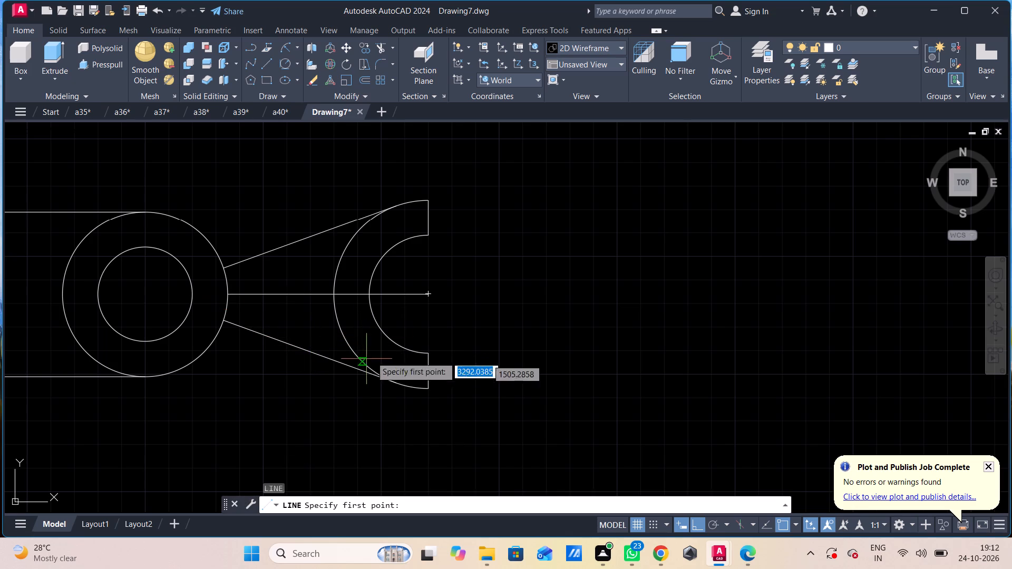
click(430, 295)
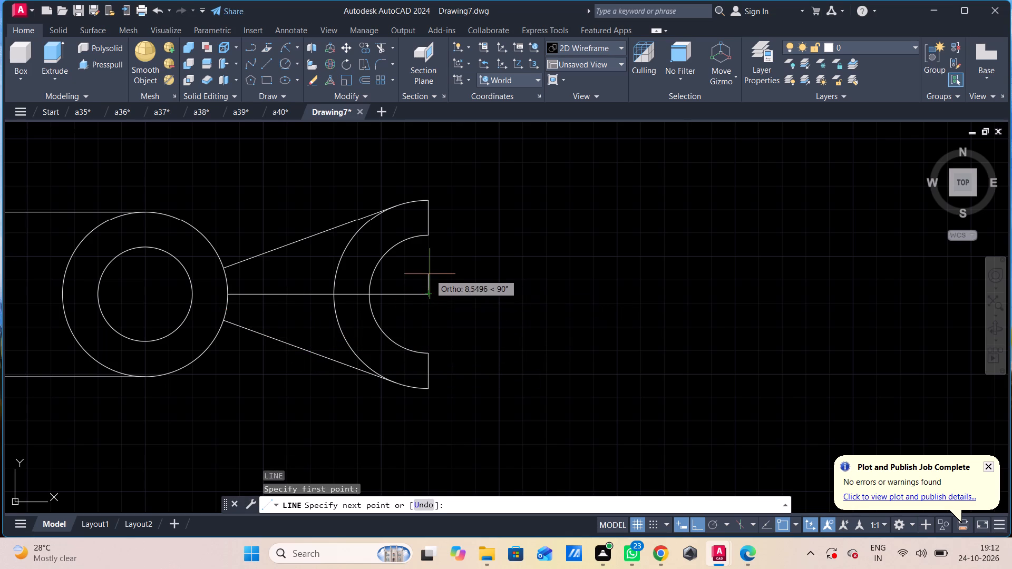
key(1)
key(0)
key(Return)
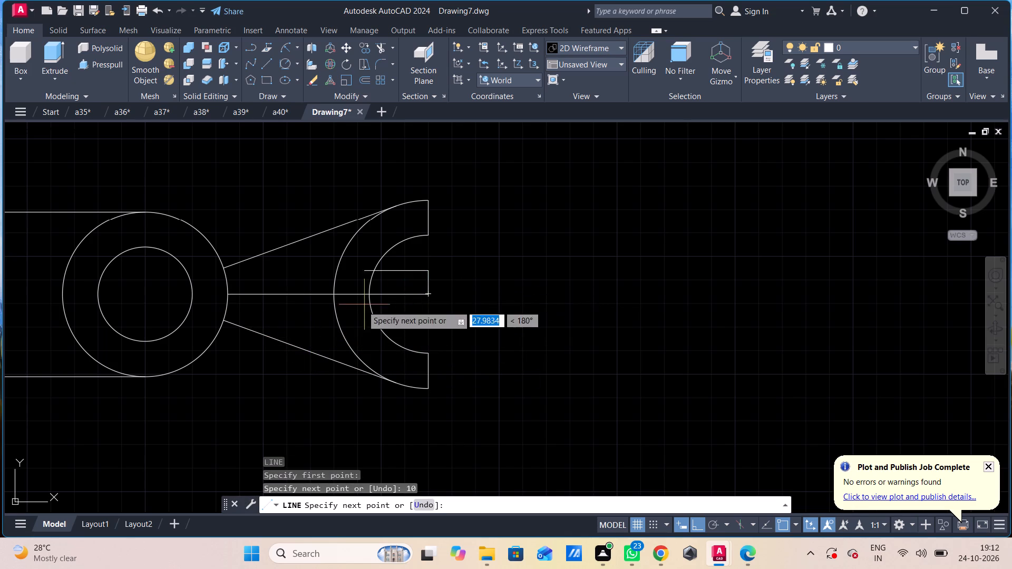
key(ctrl+z)
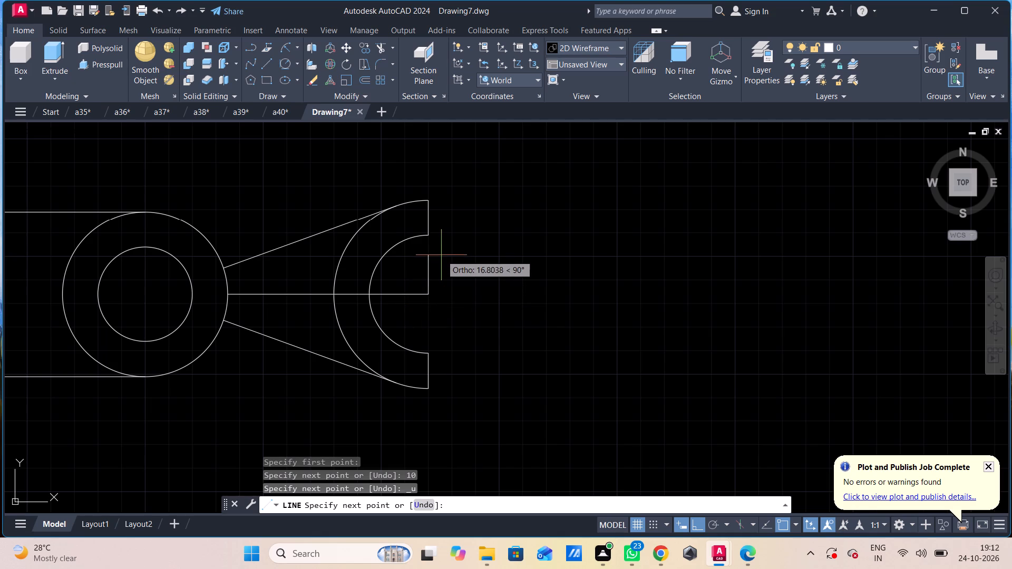
key(1)
key(0)
key(Return)
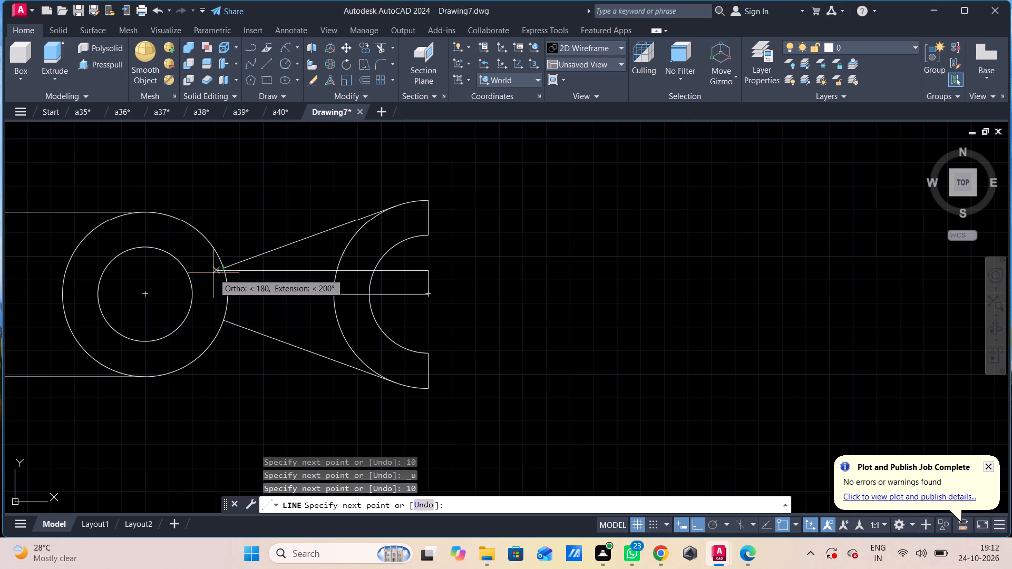
scroll(217, 253, up, 1)
click(198, 290)
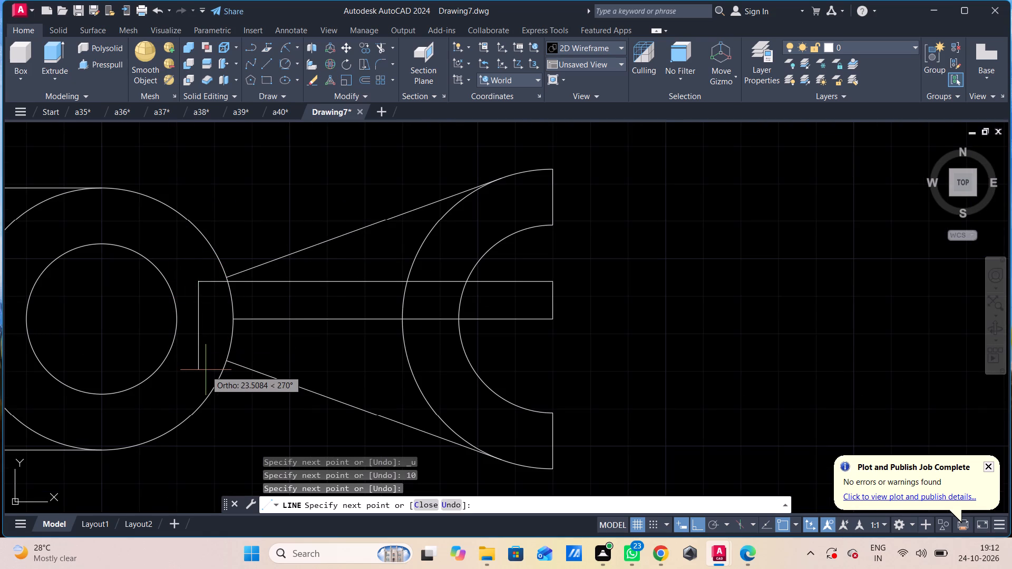
Continue the outline 20 downward, horizontally back to below the half circles' centre, and up to the centre line to close the bar.
key(2)
key(0)
key(Return)
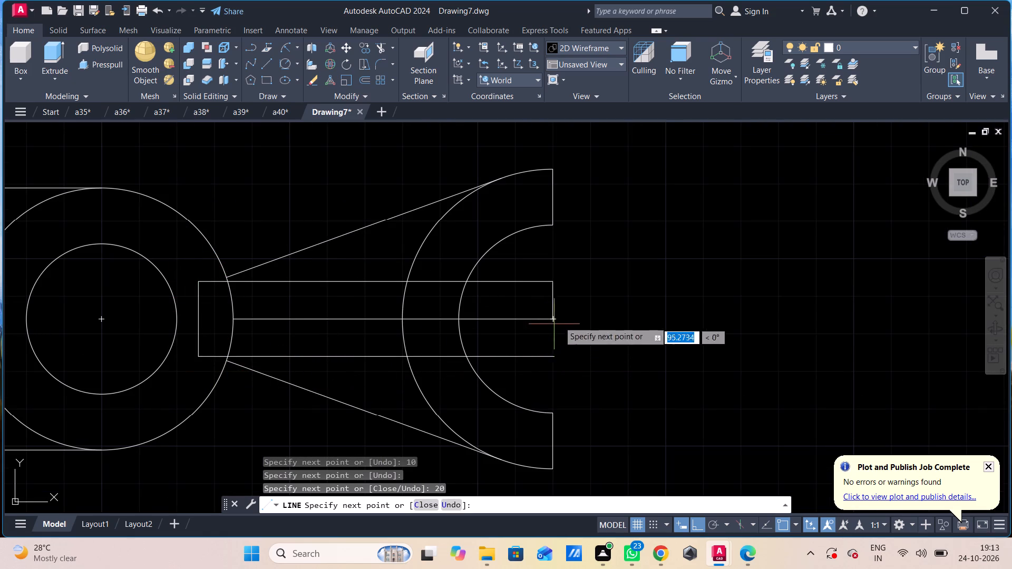
click(554, 356)
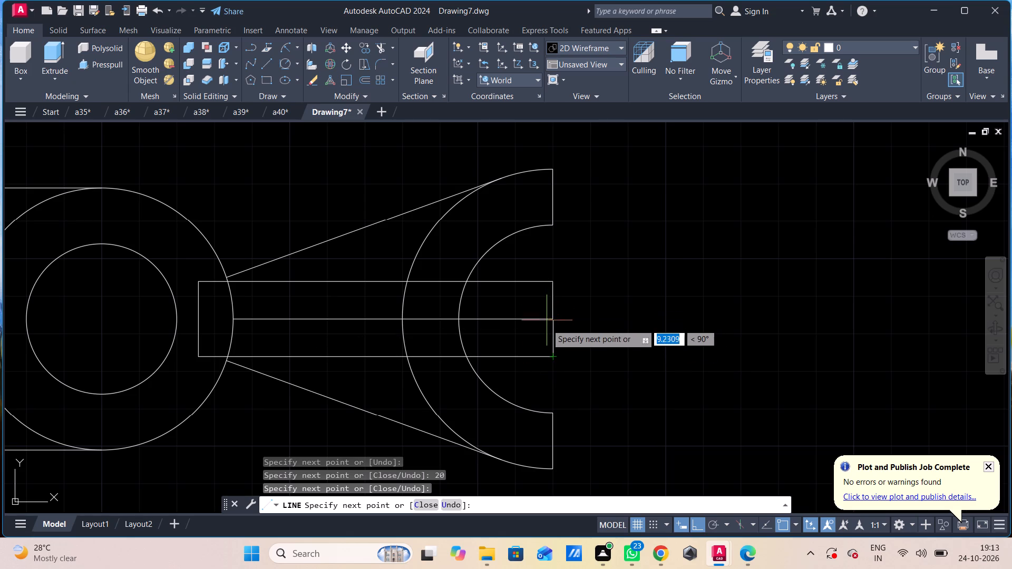
click(548, 324)
key(Escape)
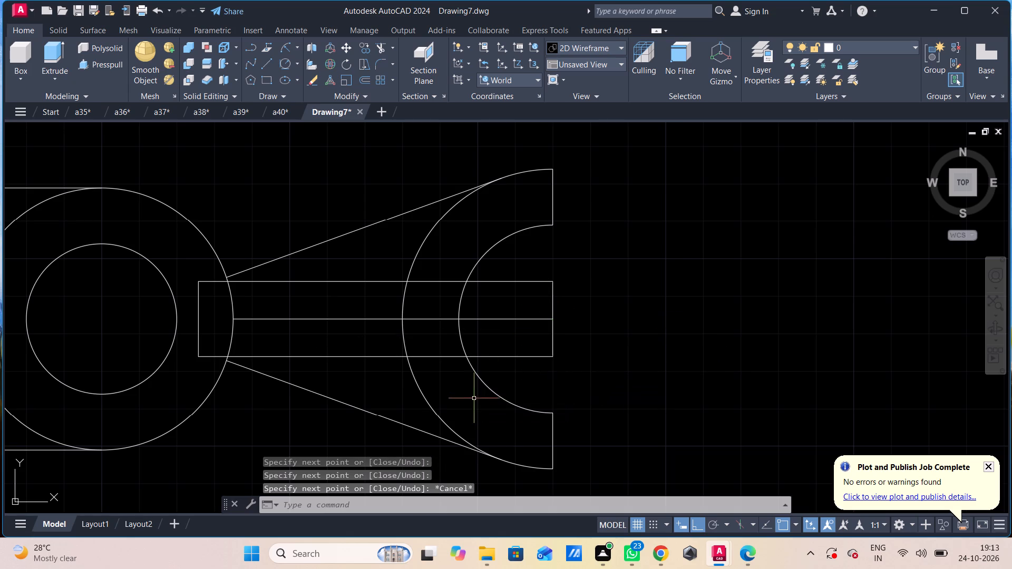
Trim away the part of the 20-high bar that lies inside the radius 35 circle.
key(t)
text(r)
key(space)
drag(201, 271, 213, 321)
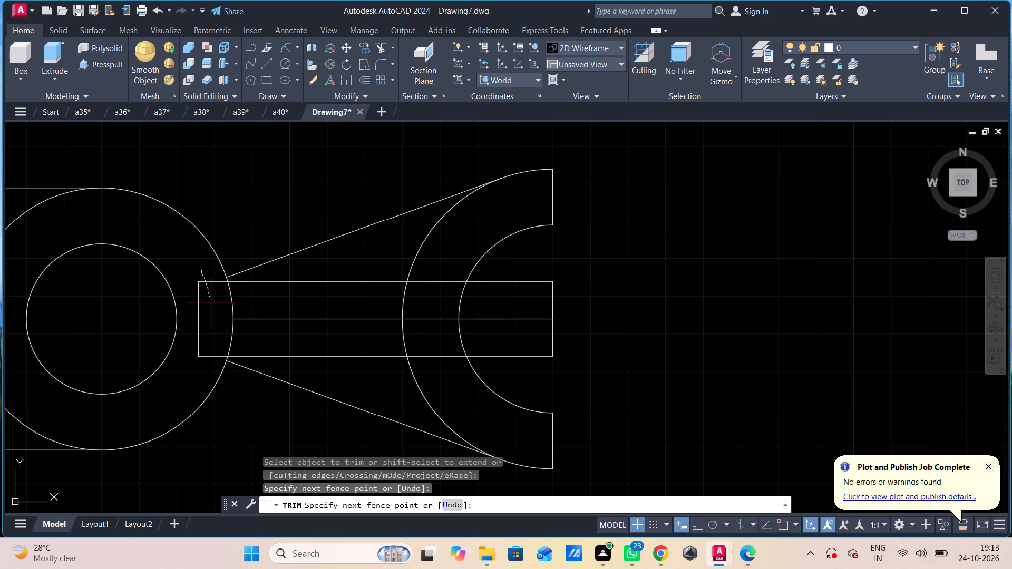
drag(213, 321, 207, 321)
drag(207, 321, 193, 302)
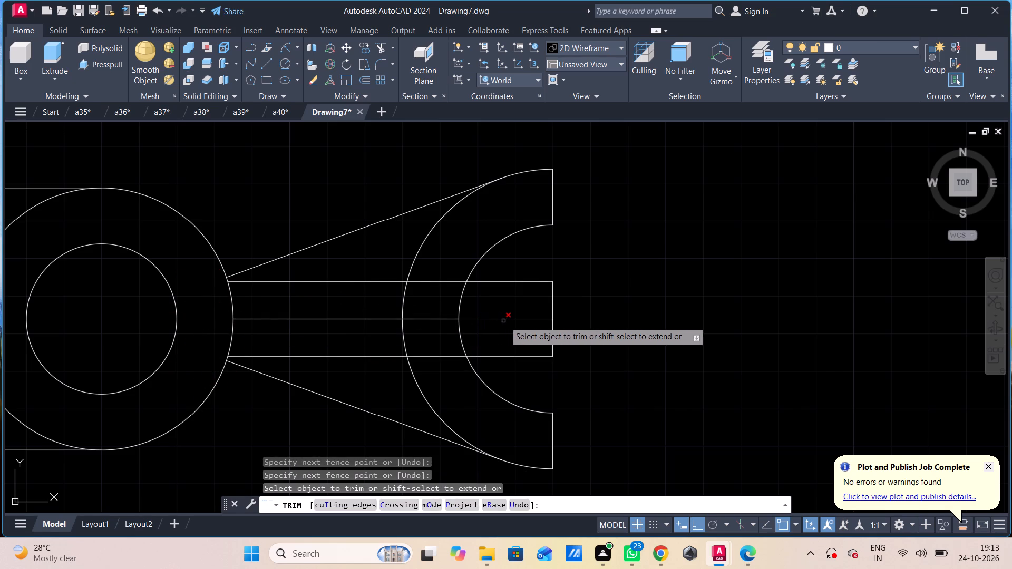
key(Escape)
Delete the horizontal centre line that runs through the middle of the bar.
click(500, 321)
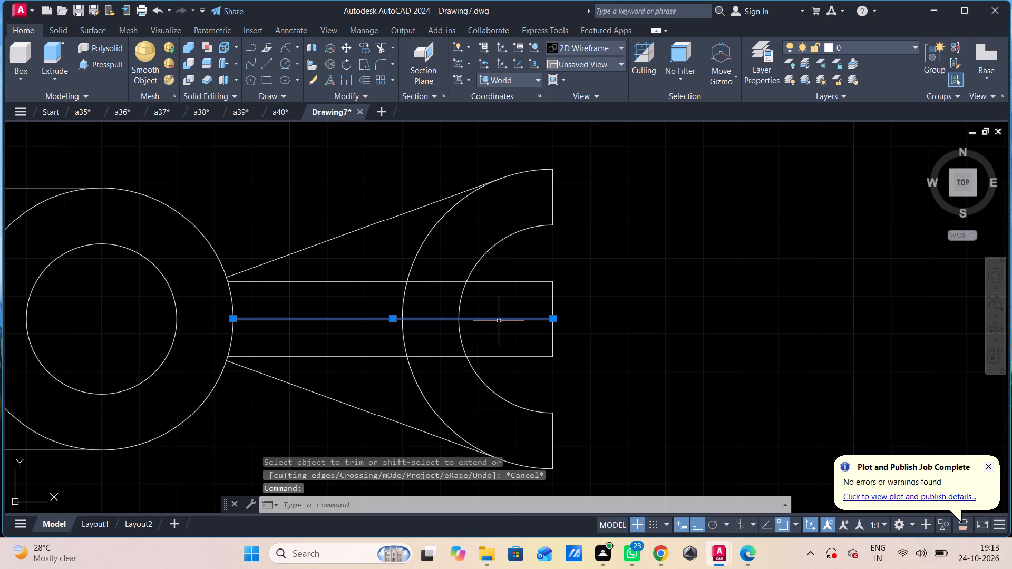
key(Delete)
scroll(491, 327, down, 1)
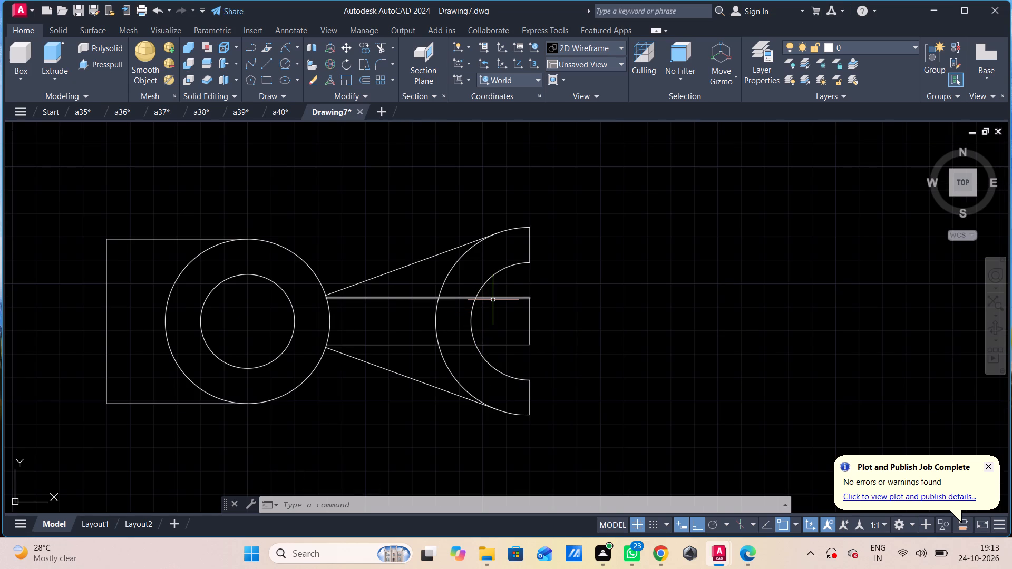
Trim away the bar's lines from the radius 40 half circle onward, including the vertical end line inside the radius 25 half circle.
text(tr)
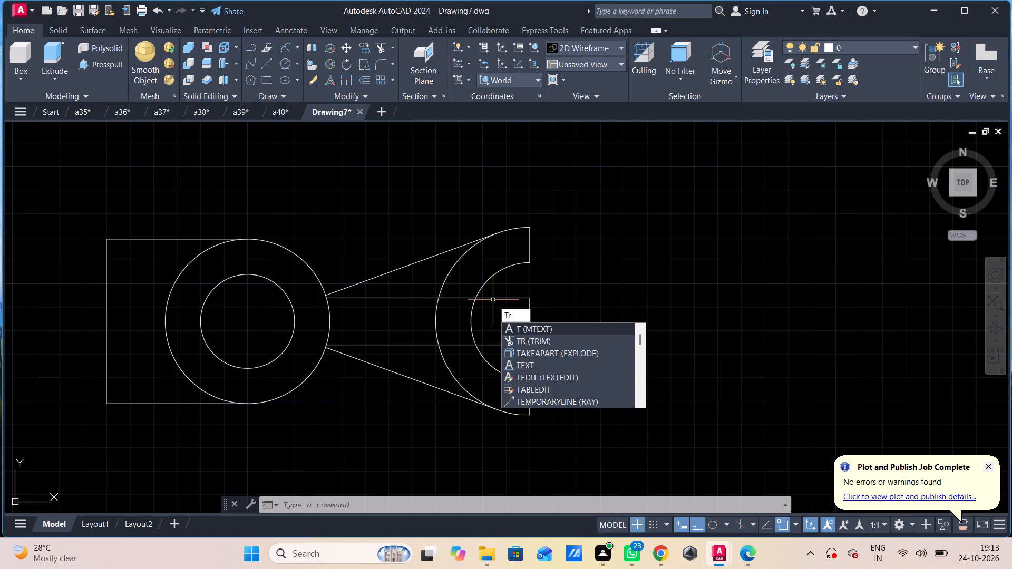
key(space)
drag(448, 288, 466, 361)
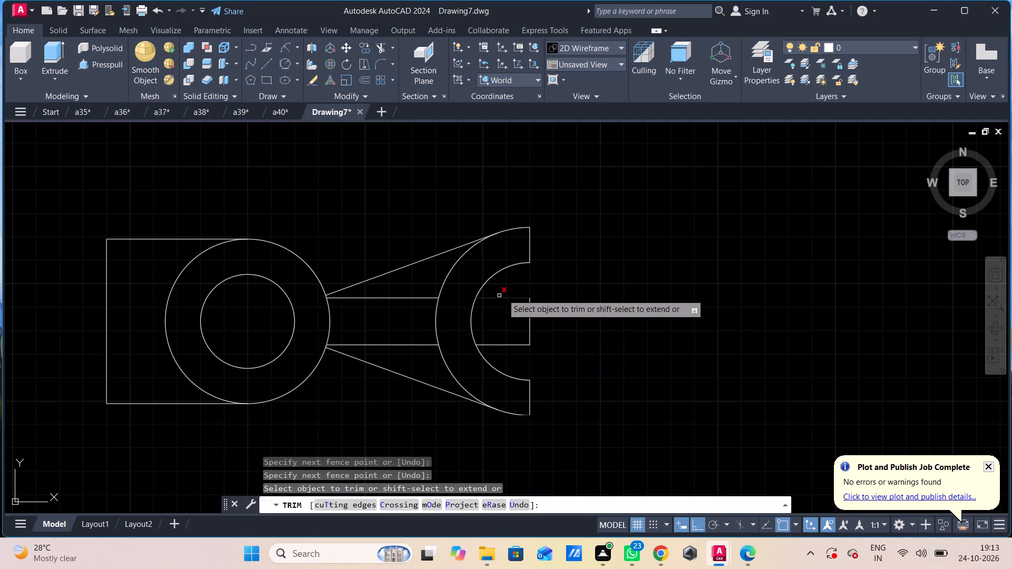
drag(504, 290, 503, 328)
drag(523, 311, 564, 297)
key(Escape)
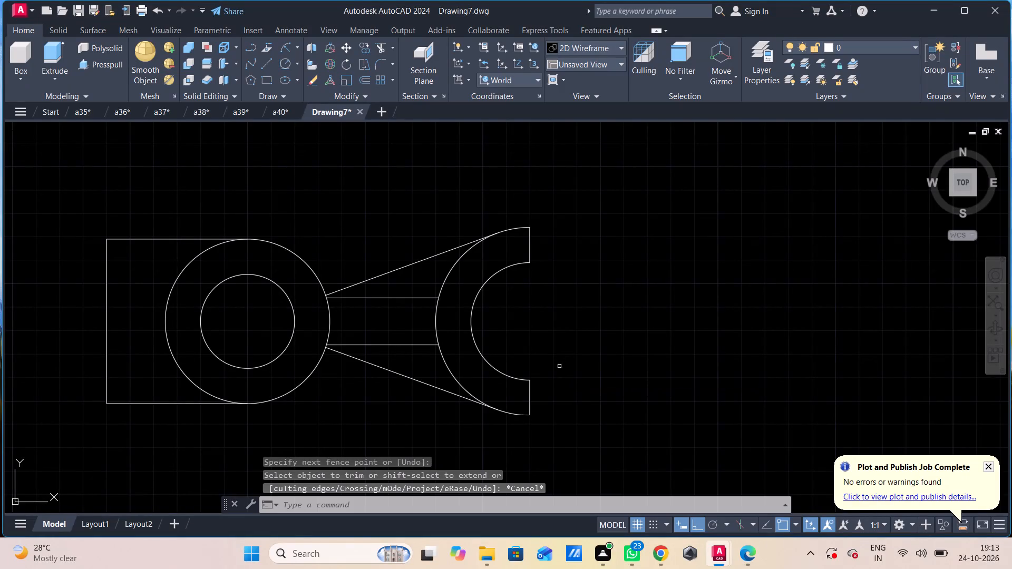
Presspull the central bar area between the radius 35 circle and the radius 40 half circle to a height of 30.
scroll(561, 366, down, 1)
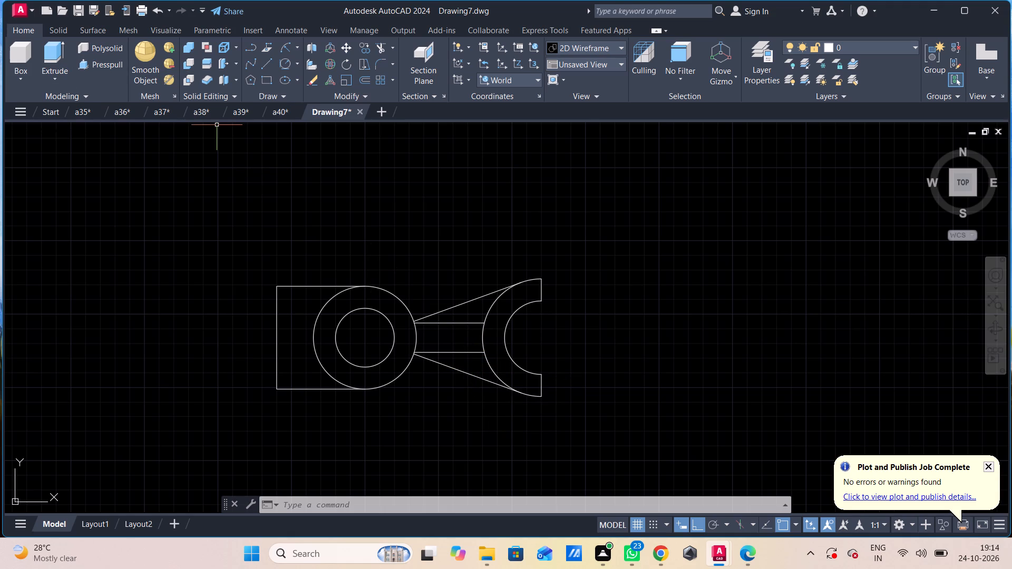
click(106, 61)
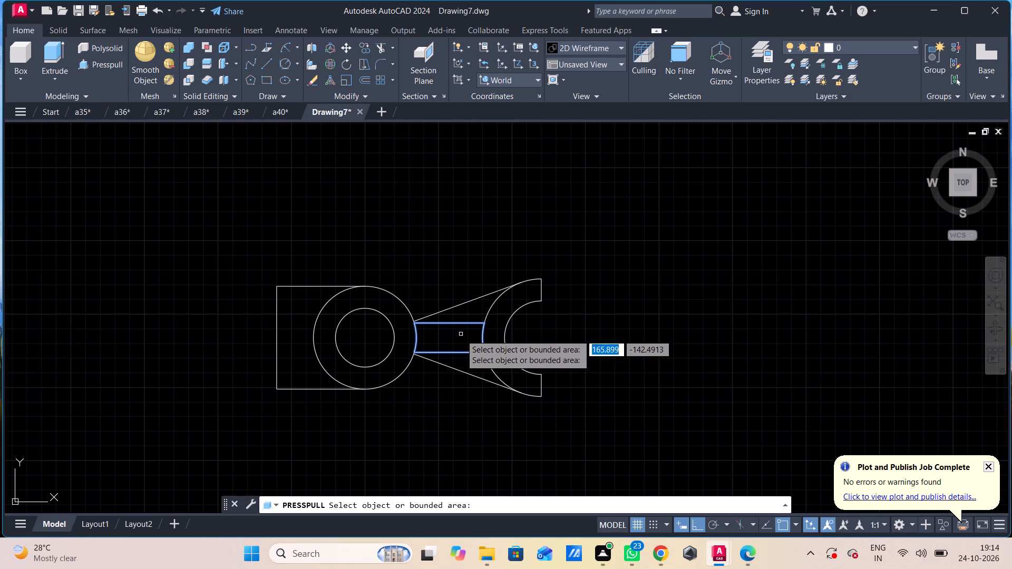
click(461, 335)
shift+middle_drag(510, 289, 515, 288)
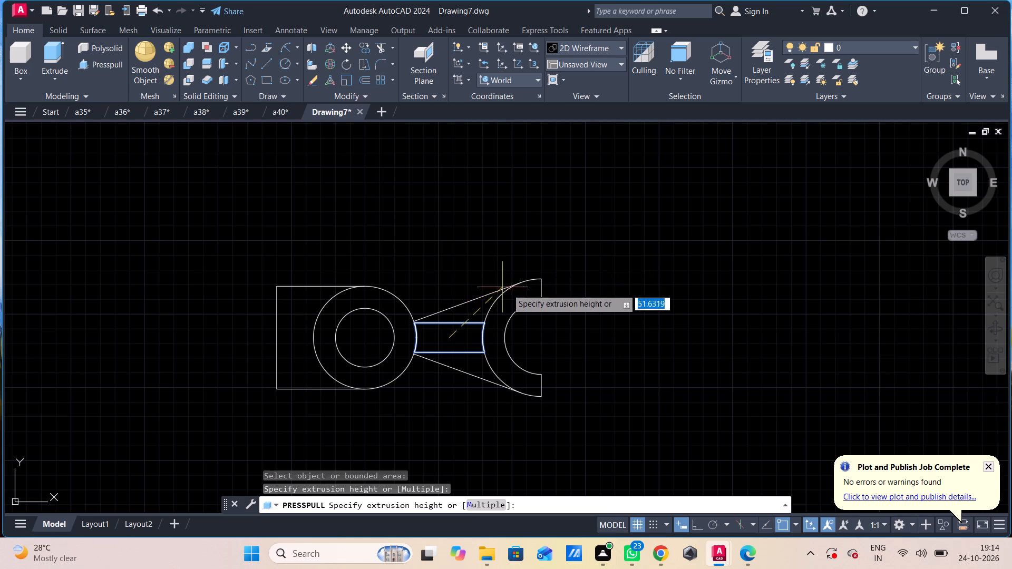
shift+middle_drag(515, 288, 530, 211)
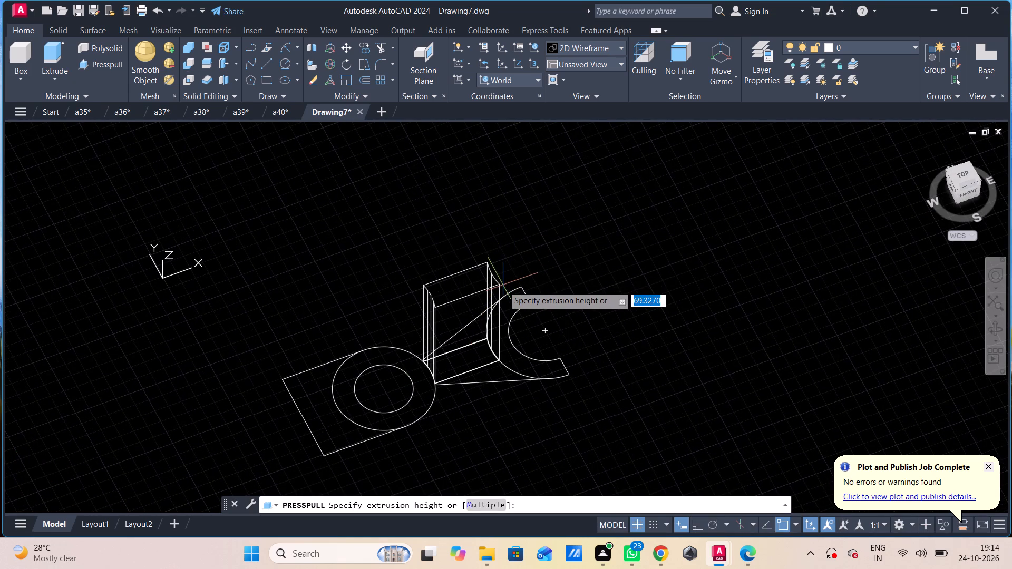
key(6)
key(0)
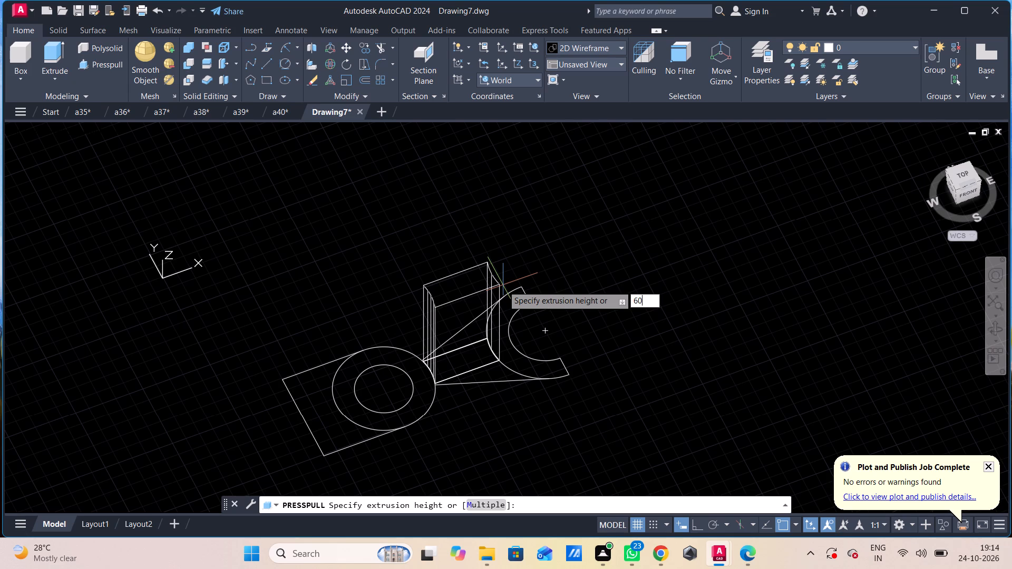
key(BackSpace)
key(BackSpace)
text(30)
key(Return)
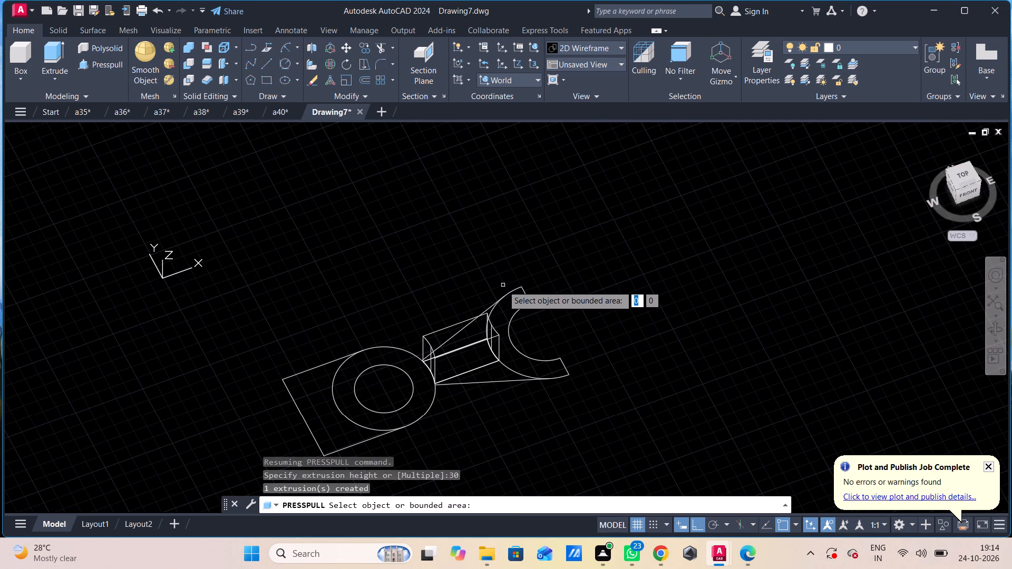
Presspull the two triangular areas between the bar and the slanted lines to a height of 10 each.
click(507, 375)
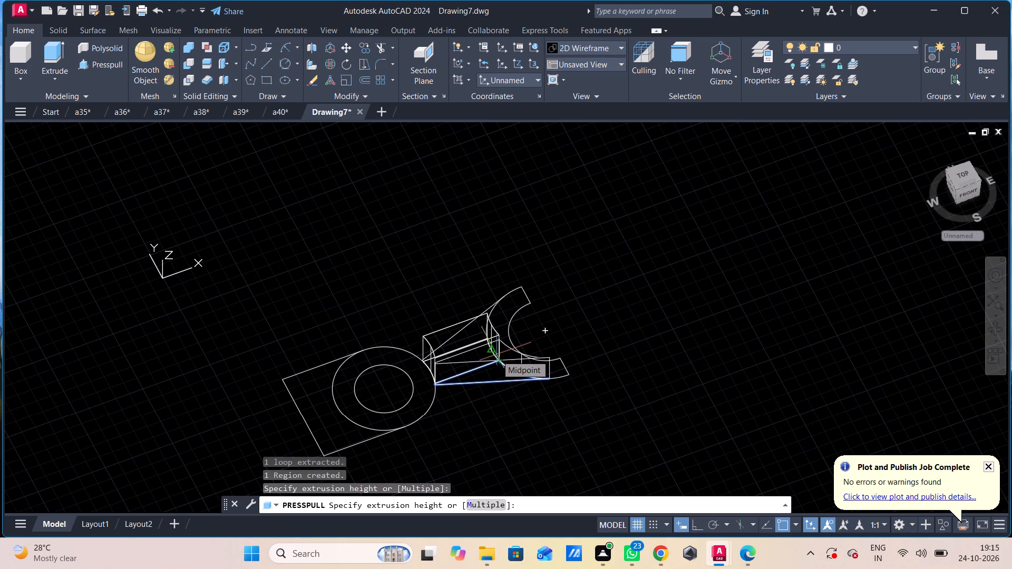
text(10)
key(Return)
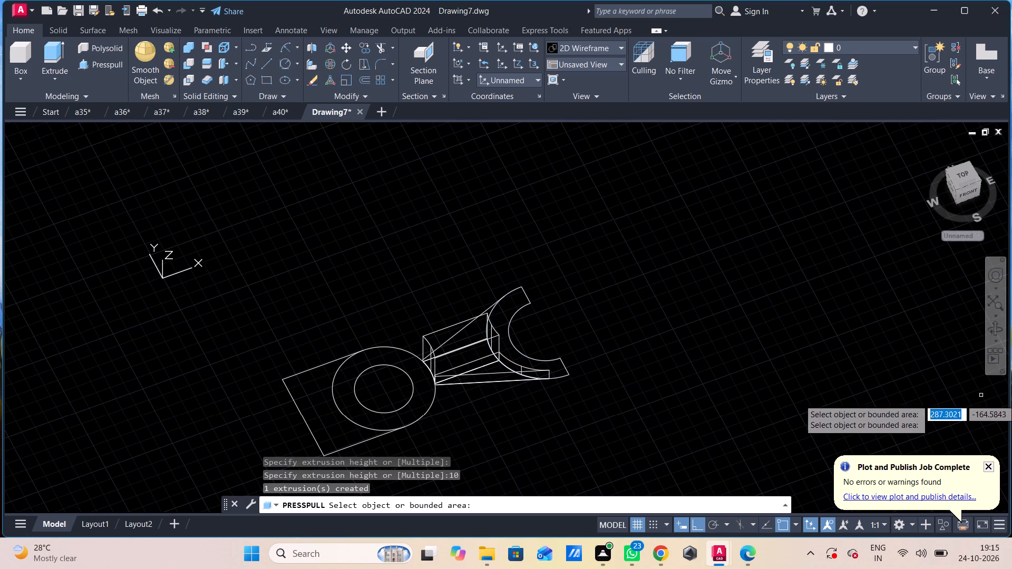
click(459, 345)
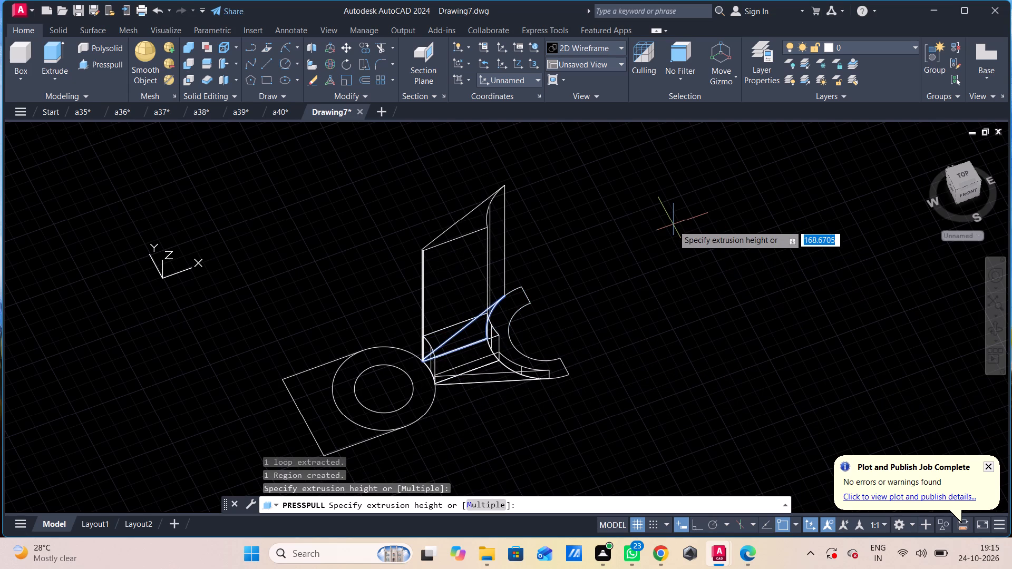
text(10)
key(Return)
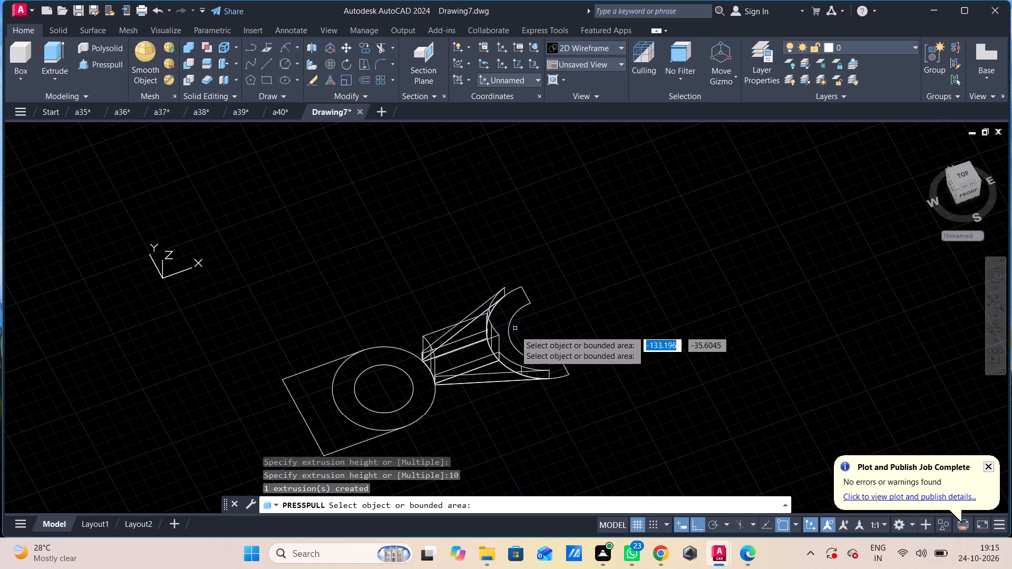
Presspull the half ring between the radius 40 and radius 25 half circles to a height of 20.
click(518, 358)
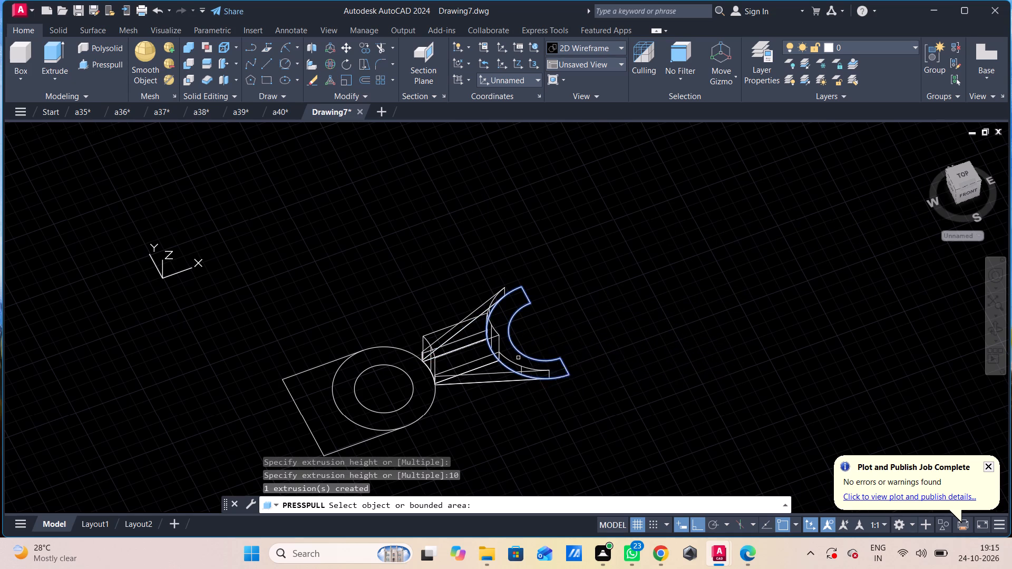
text(20)
key(Return)
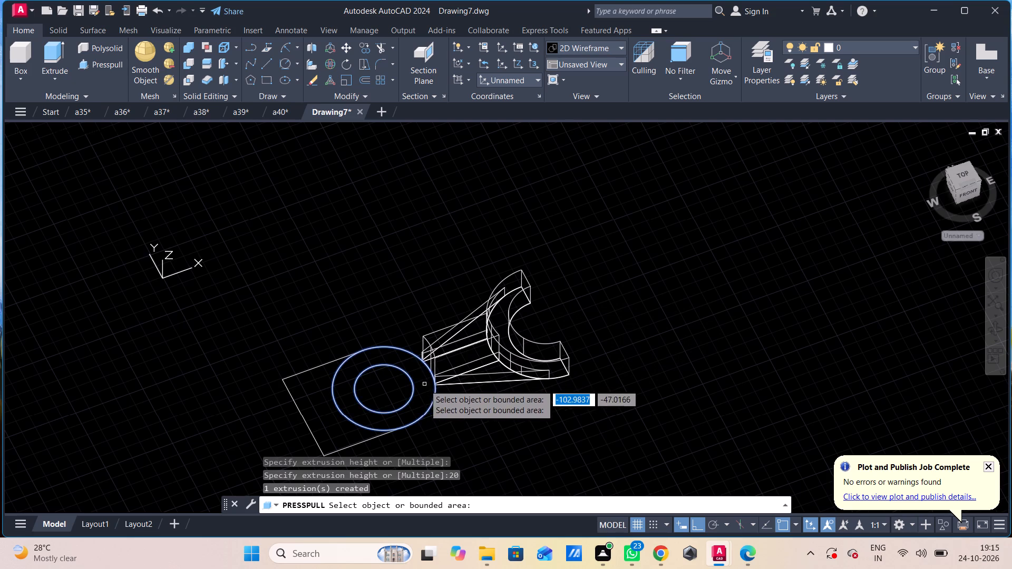
key(Escape)
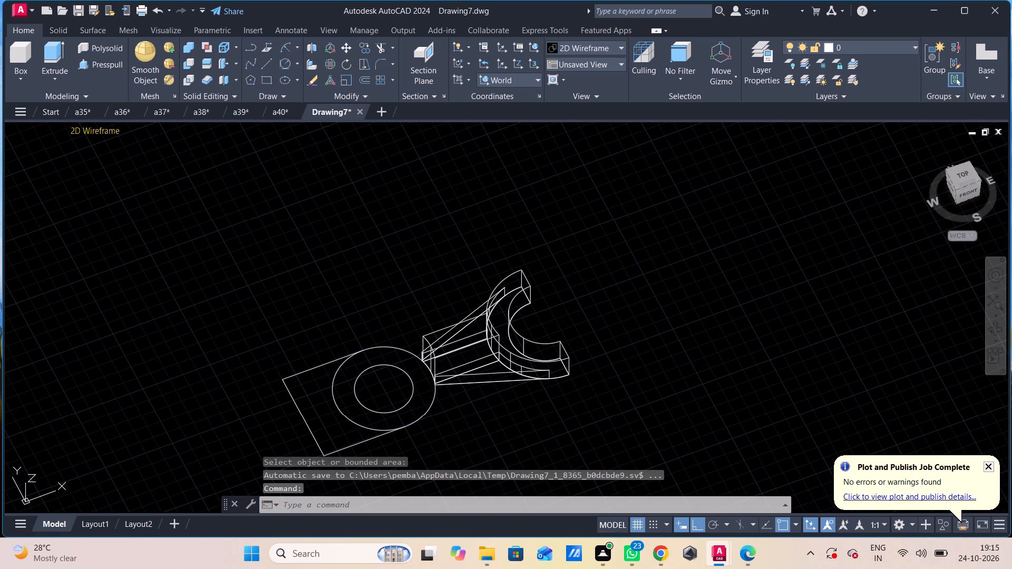
Set the visual style to Shades of Gray.
click(88, 130)
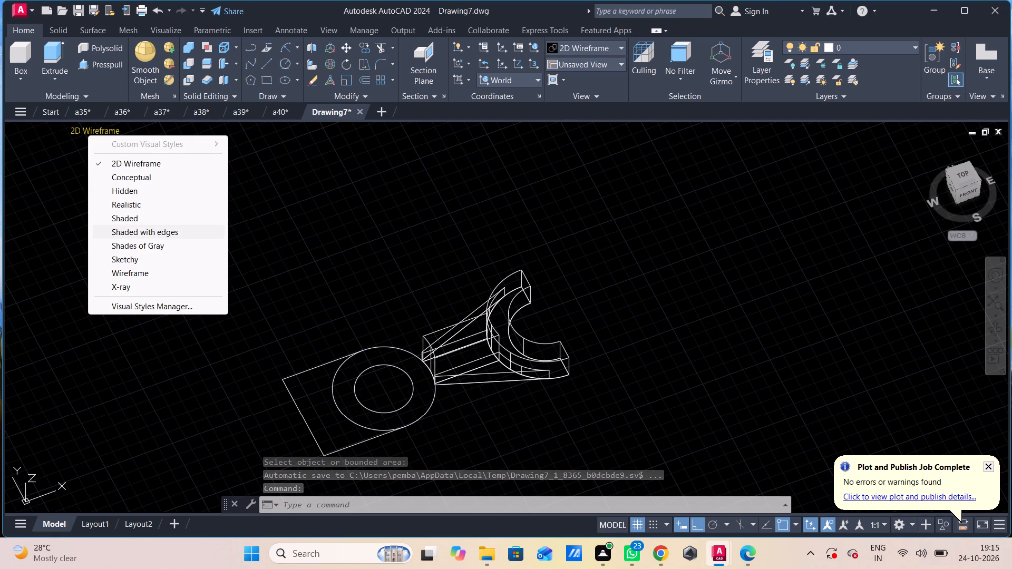
click(123, 244)
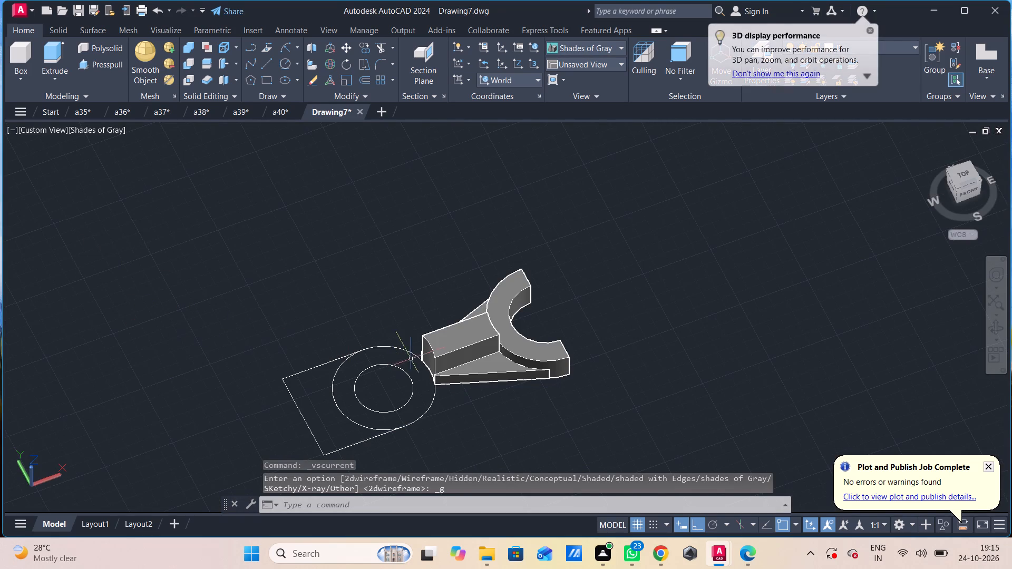
Switch the model to the Front view.
shift+middle_drag(433, 352, 402, 323)
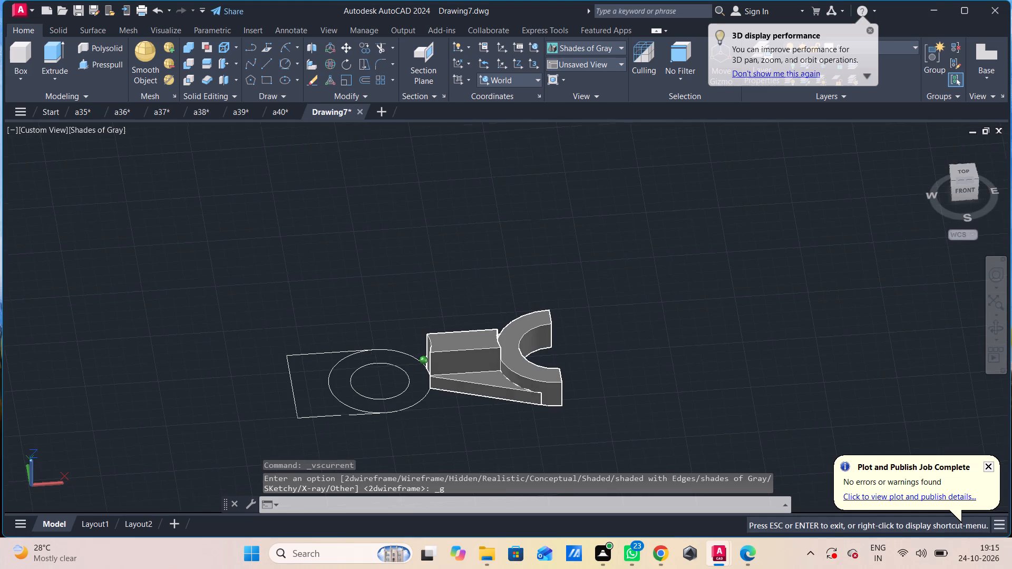
shift+middle_drag(402, 323, 404, 312)
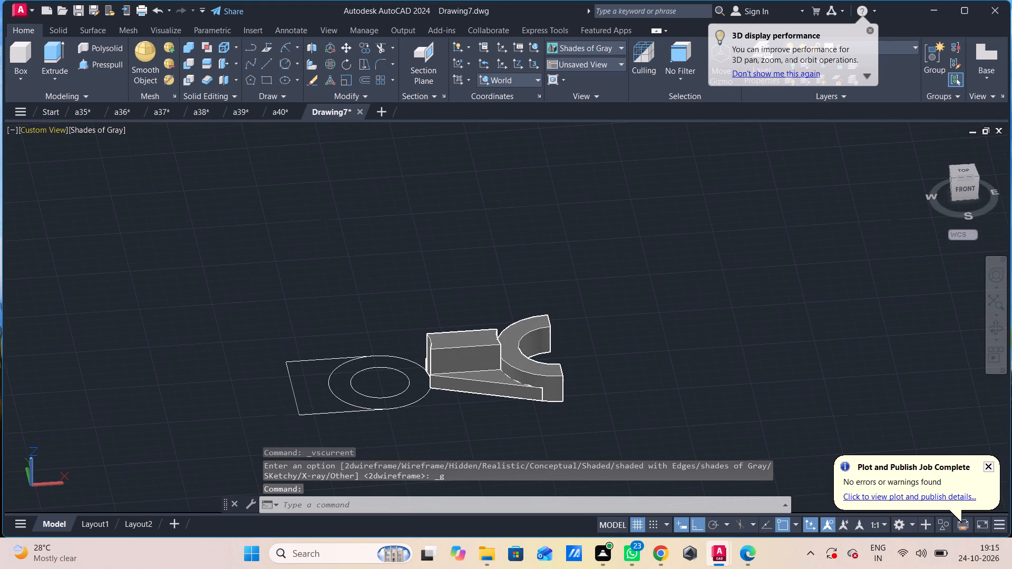
click(26, 129)
click(62, 219)
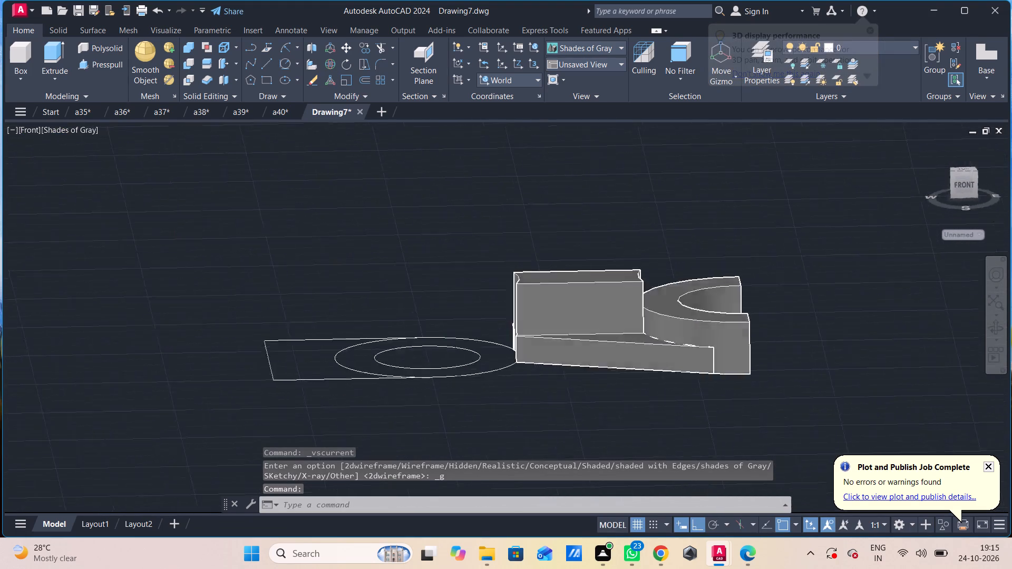
Examine the extruded bar, triangular webs and half ring from the front and at an angle, beside the unextruded circle outline.
middle_drag(346, 357, 632, 318)
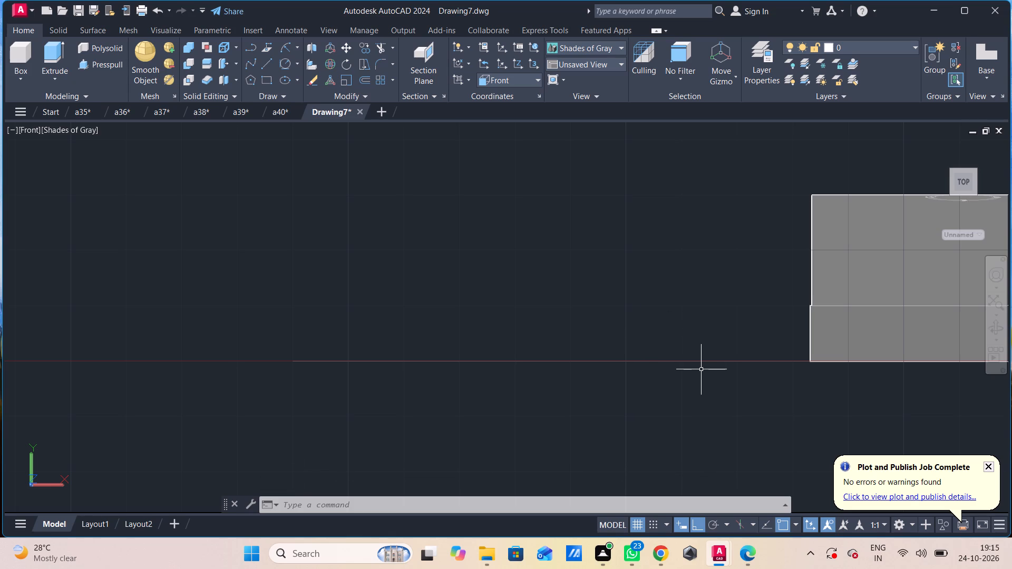
scroll(851, 328, up, 2)
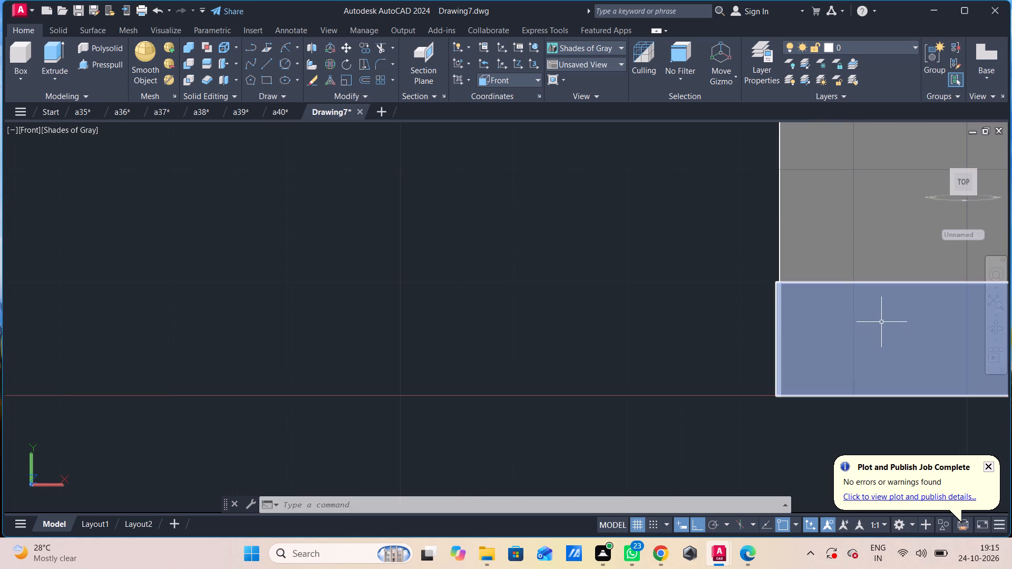
scroll(882, 323, down, 2)
middle_drag(882, 331, 652, 337)
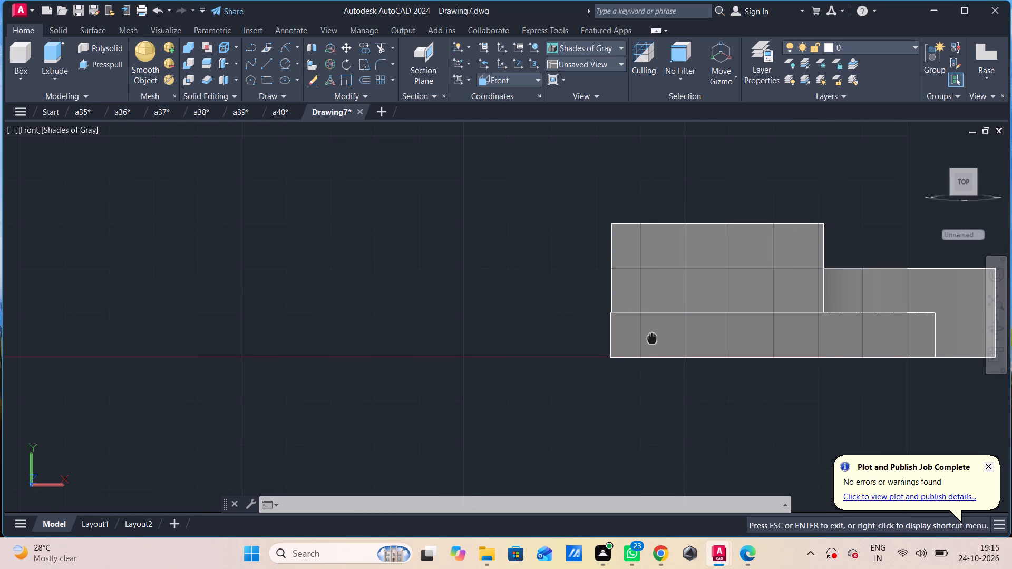
middle_drag(652, 337, 624, 337)
shift+middle_drag(633, 331, 589, 397)
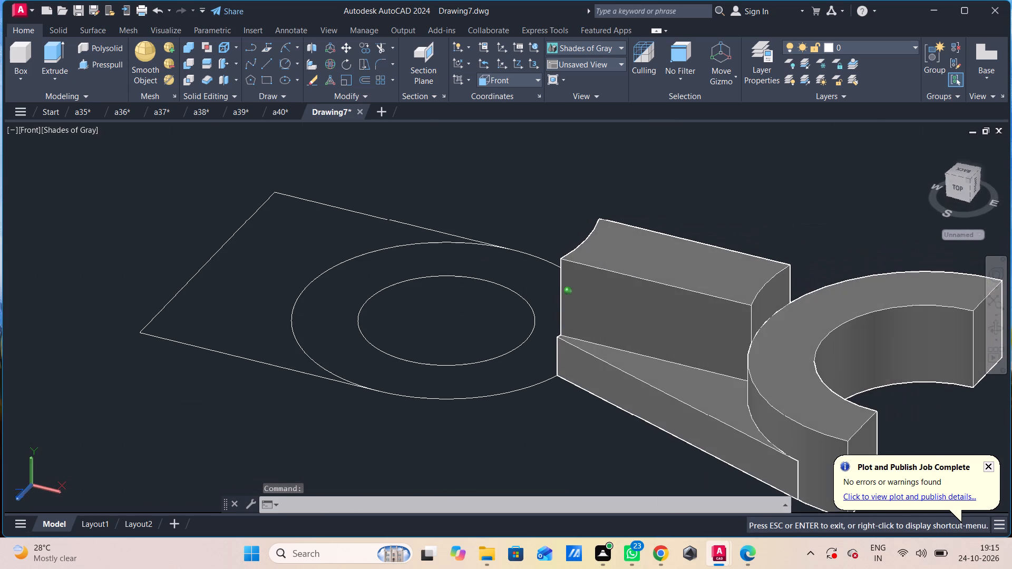
shift+middle_drag(589, 397, 621, 395)
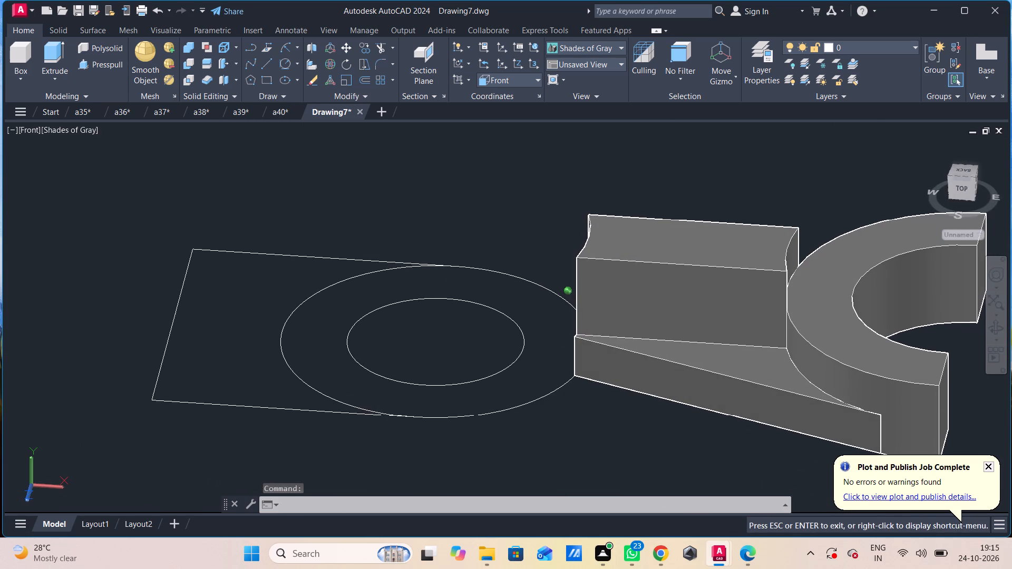
shift+middle_drag(621, 395, 629, 391)
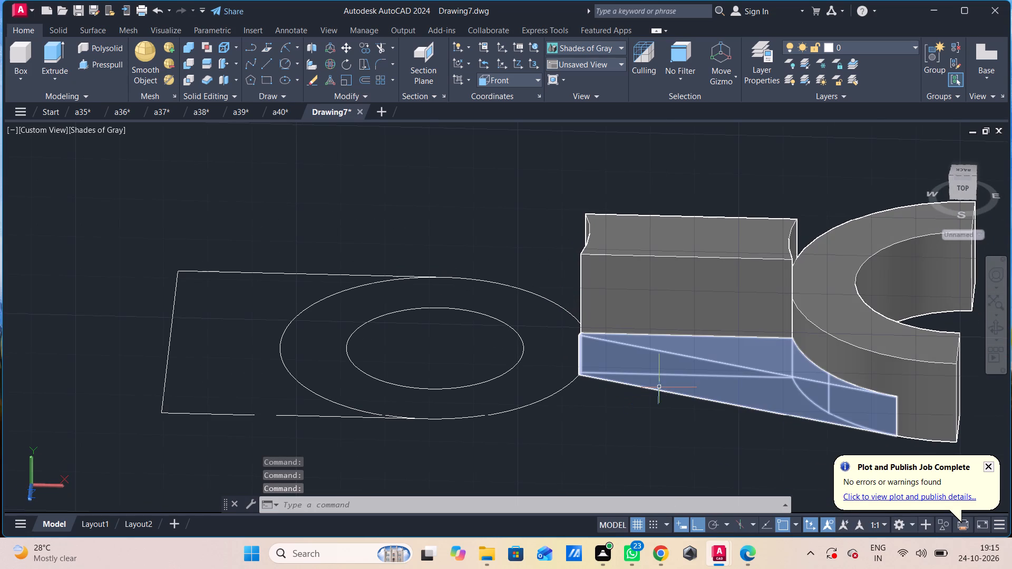
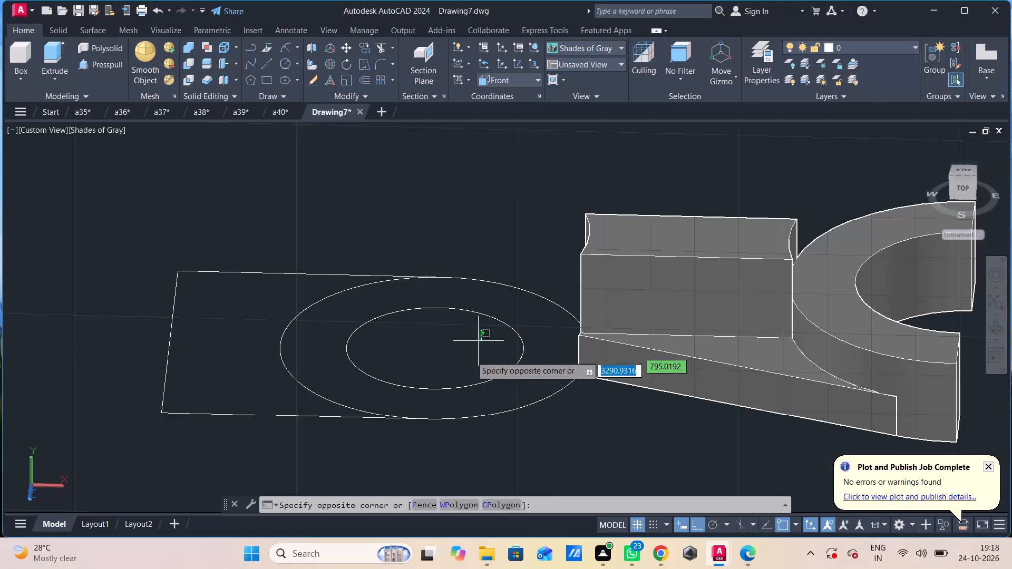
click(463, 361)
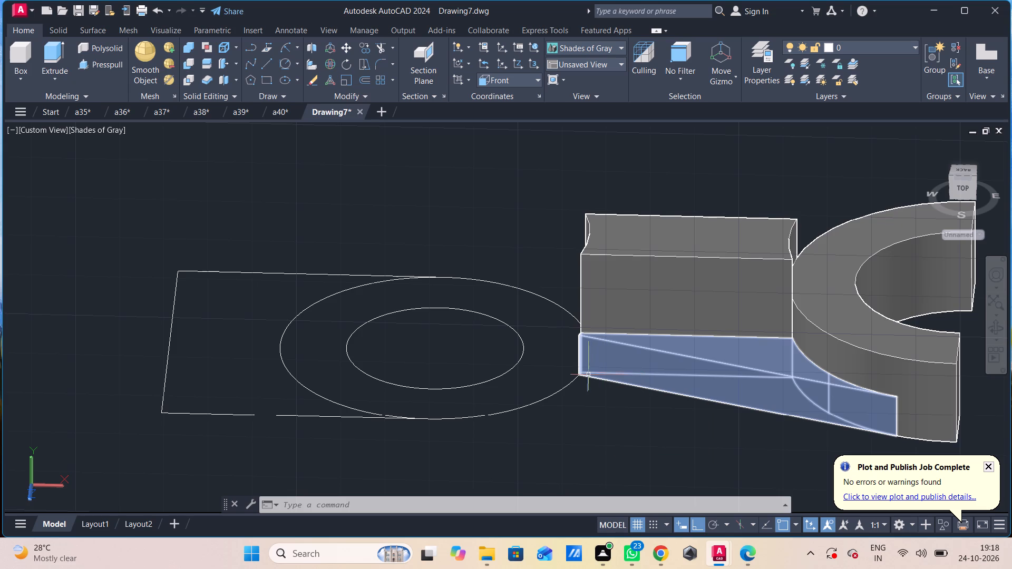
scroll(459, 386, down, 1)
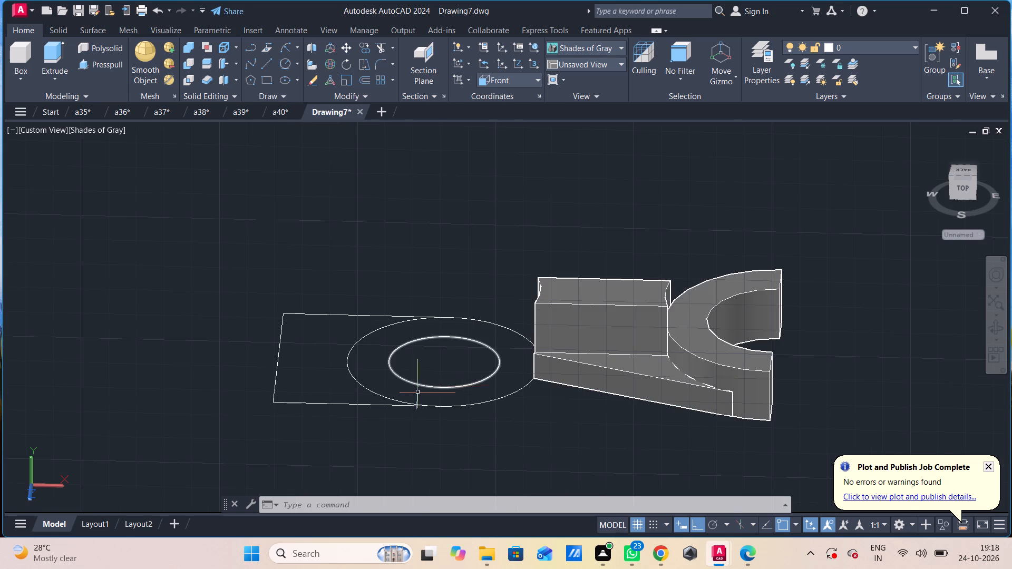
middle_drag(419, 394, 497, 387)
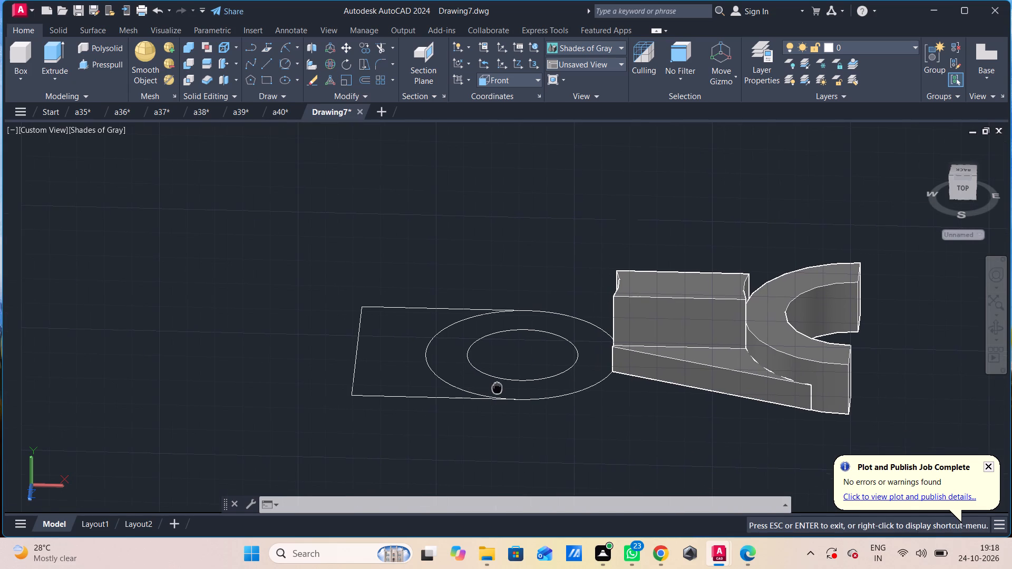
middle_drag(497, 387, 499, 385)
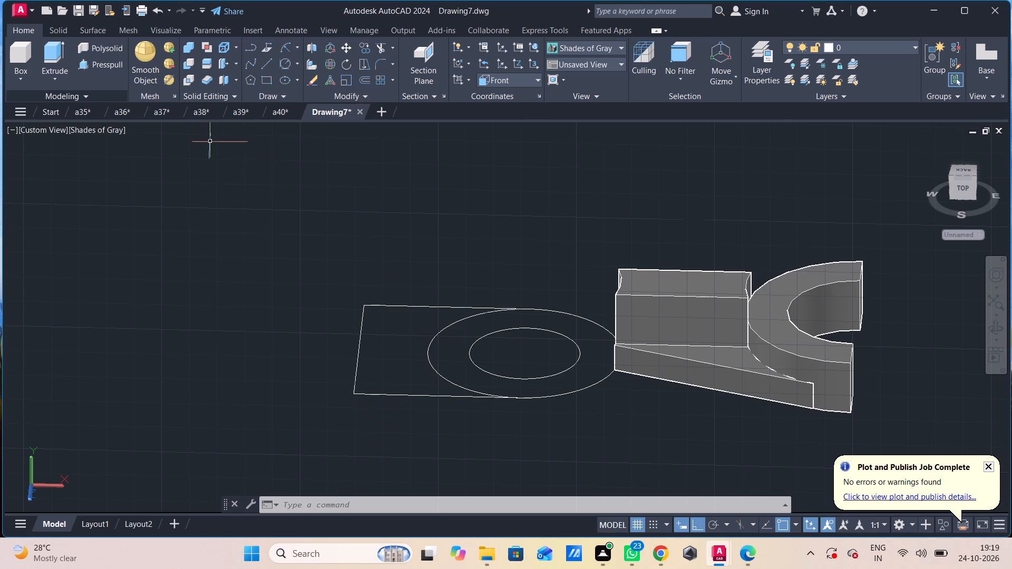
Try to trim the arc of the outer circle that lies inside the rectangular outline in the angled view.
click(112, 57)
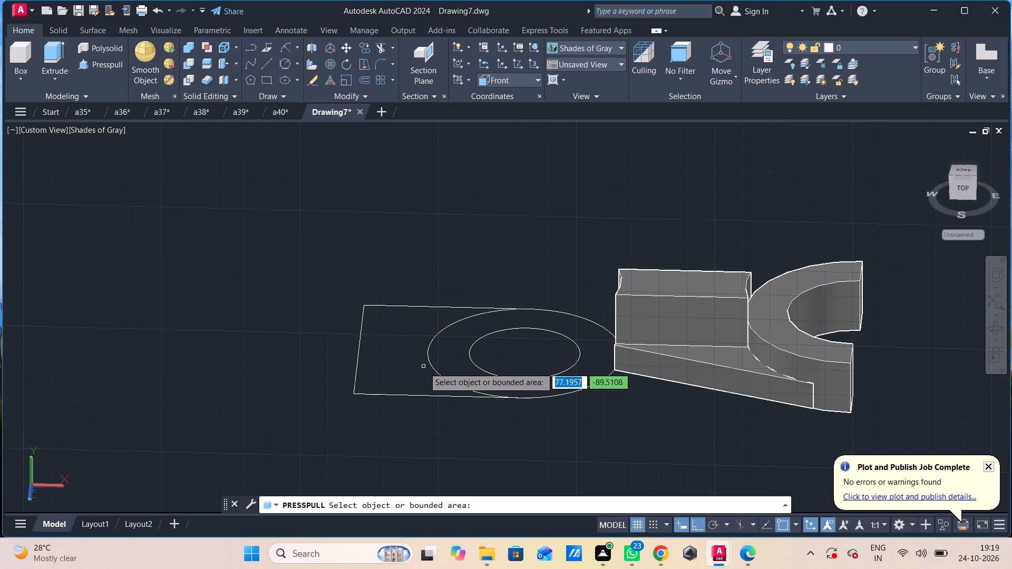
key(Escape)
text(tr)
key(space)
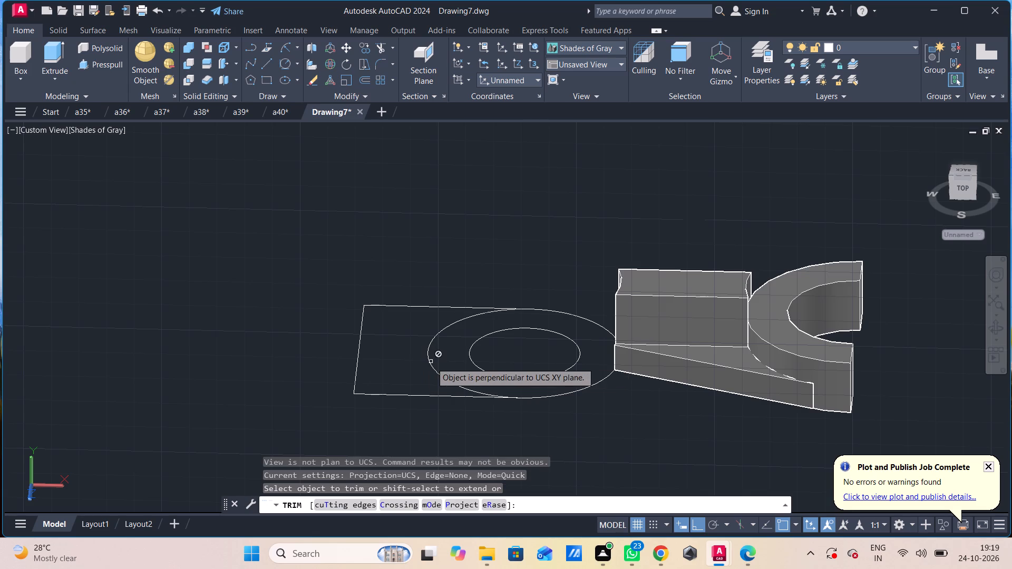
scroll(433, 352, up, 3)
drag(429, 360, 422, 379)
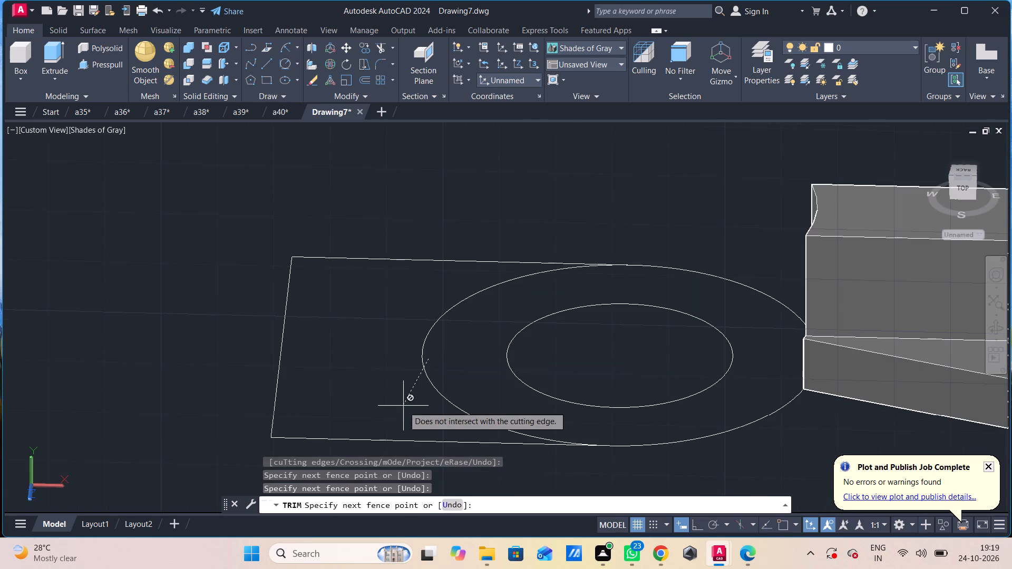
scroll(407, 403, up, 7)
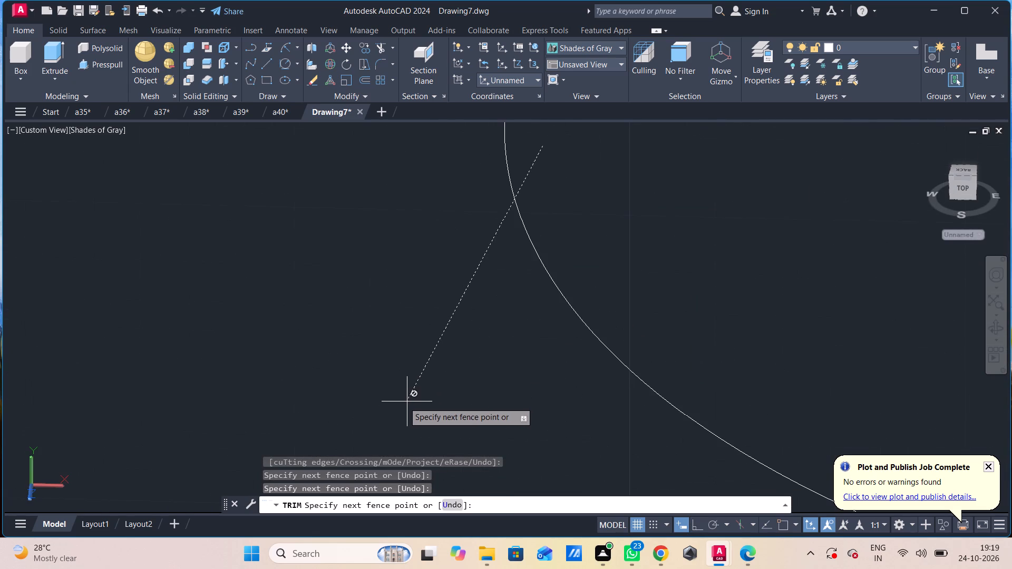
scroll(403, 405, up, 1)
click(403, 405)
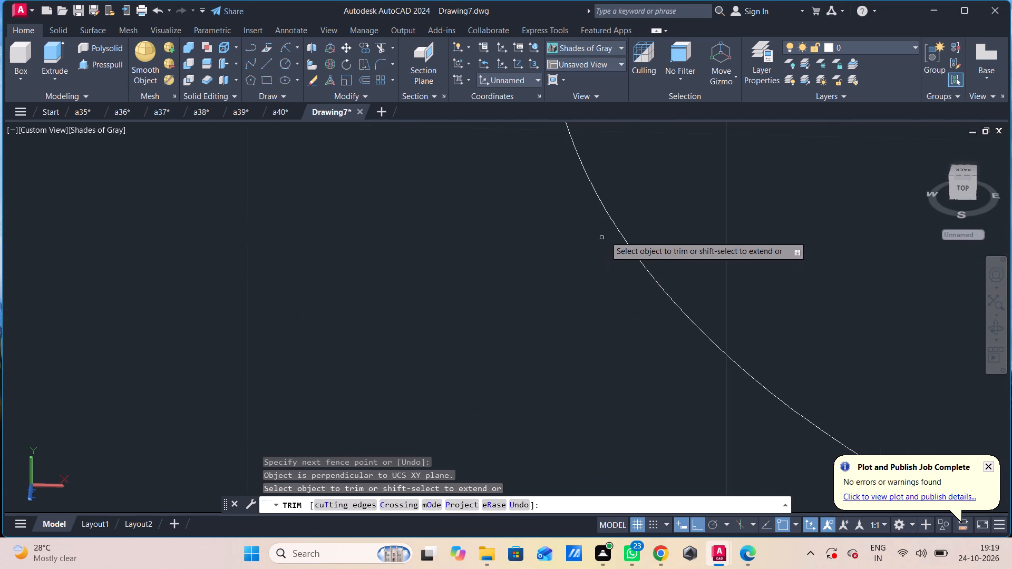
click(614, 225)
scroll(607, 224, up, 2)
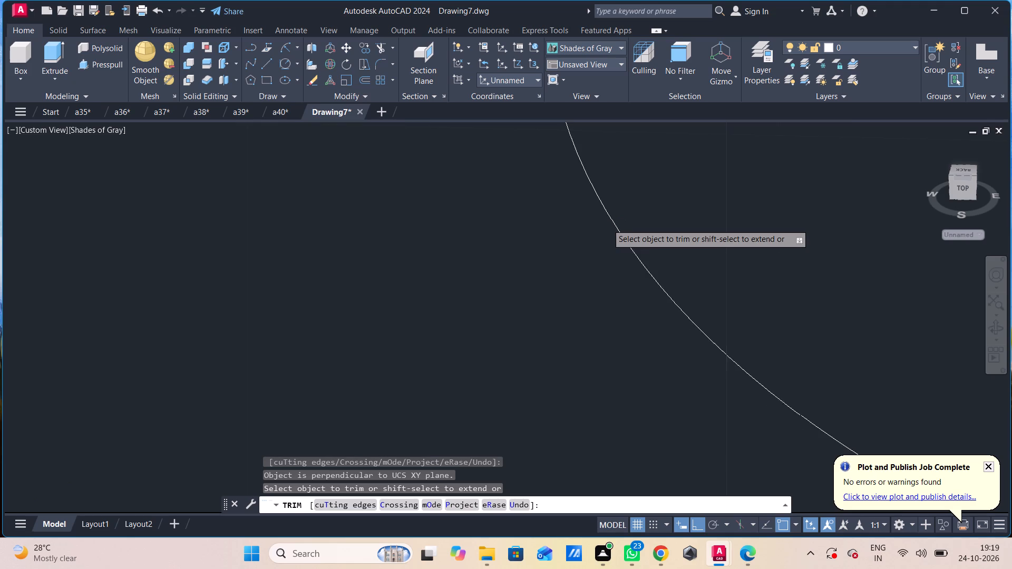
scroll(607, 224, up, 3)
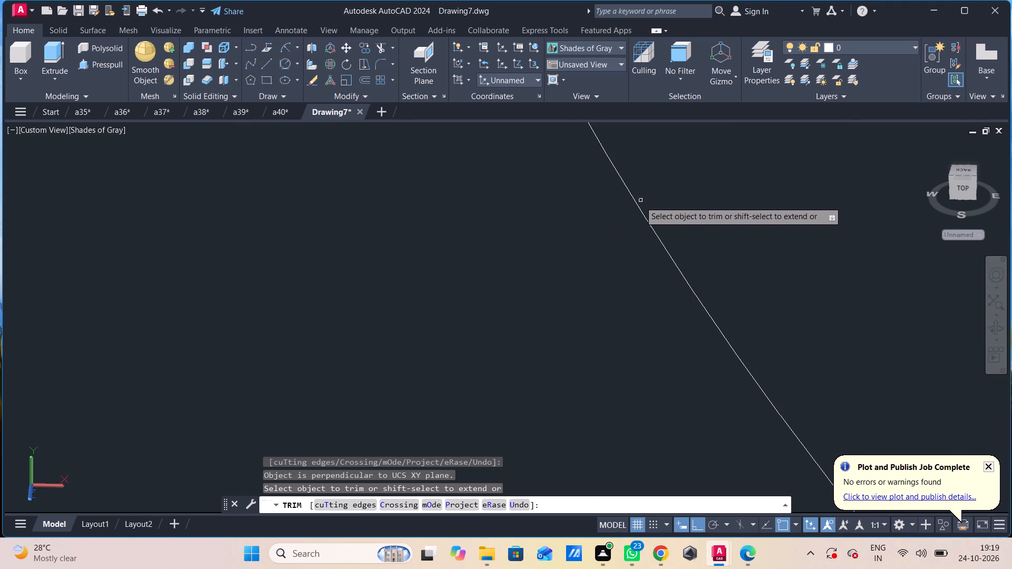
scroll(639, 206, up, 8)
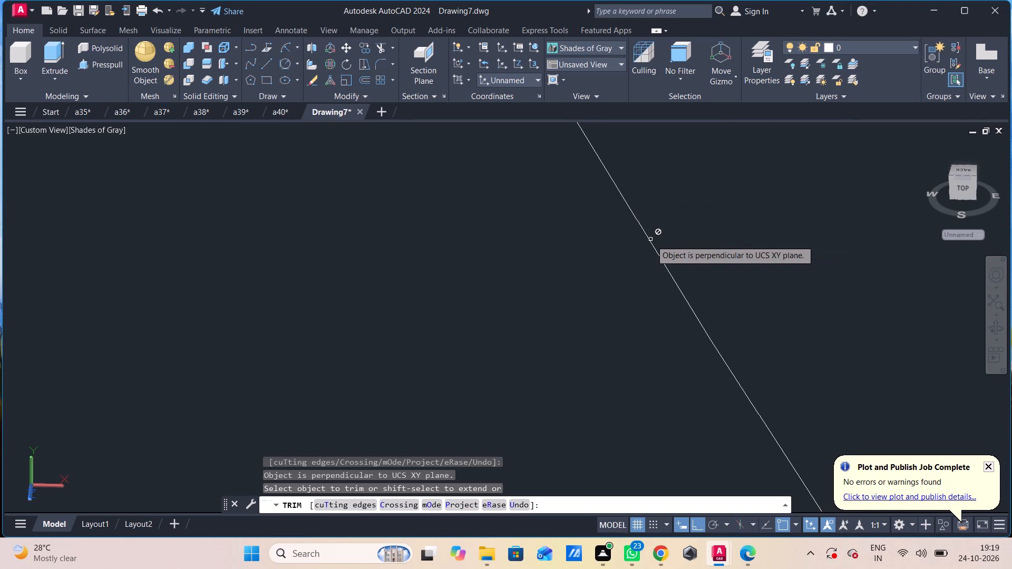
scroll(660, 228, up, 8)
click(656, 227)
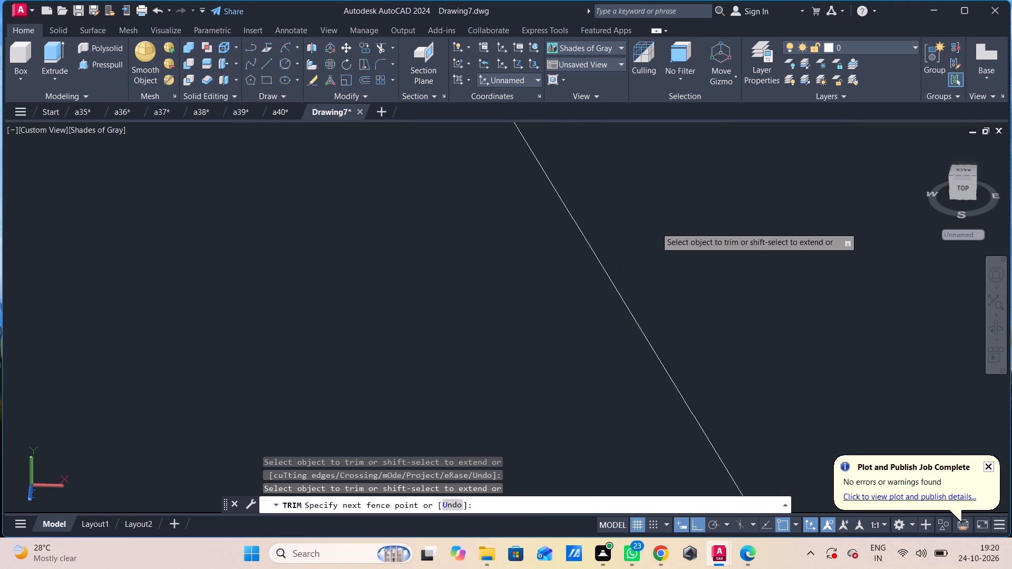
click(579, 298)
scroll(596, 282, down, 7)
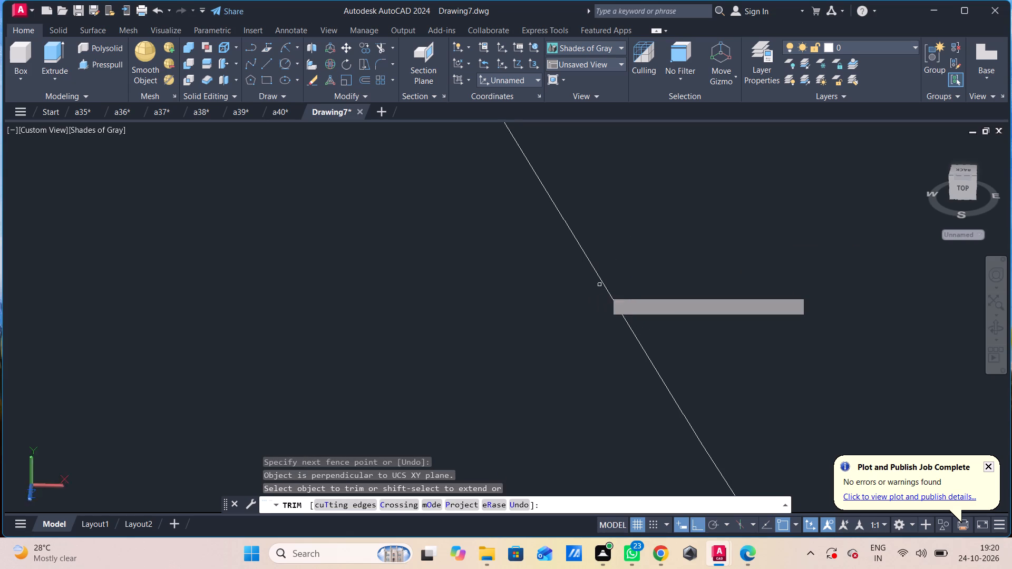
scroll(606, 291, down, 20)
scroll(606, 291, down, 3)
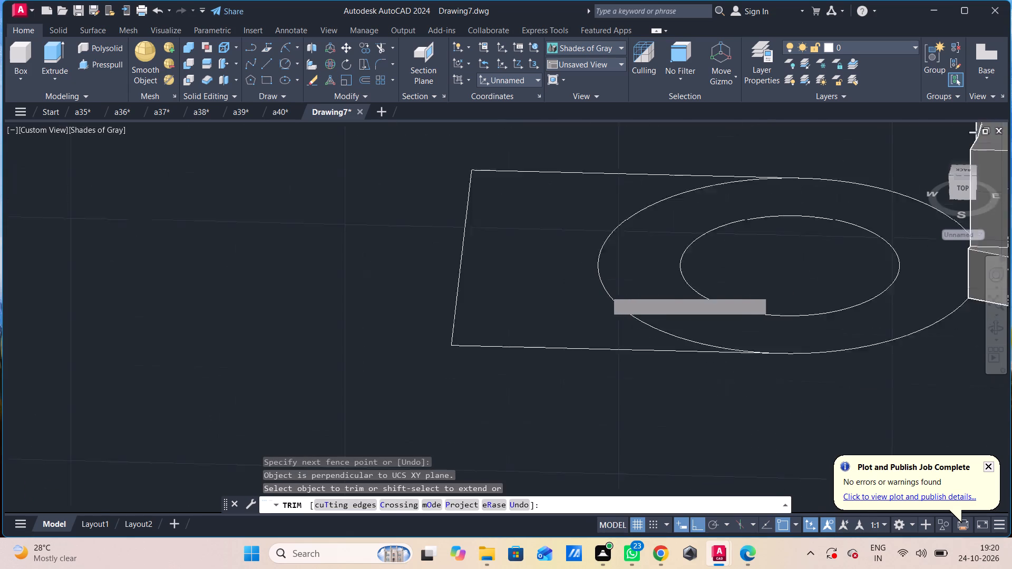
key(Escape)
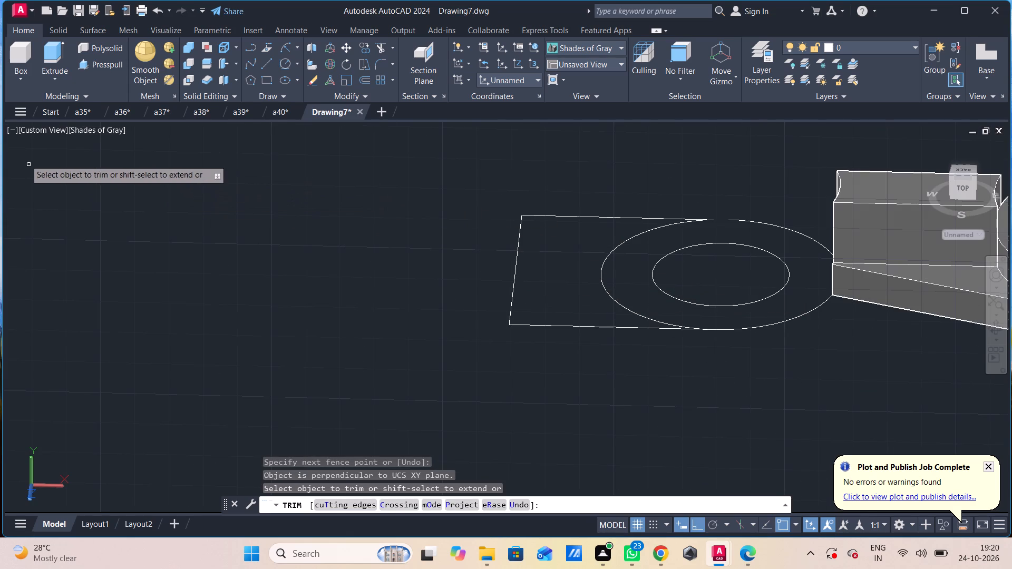
Switch the model to the Top view.
click(66, 131)
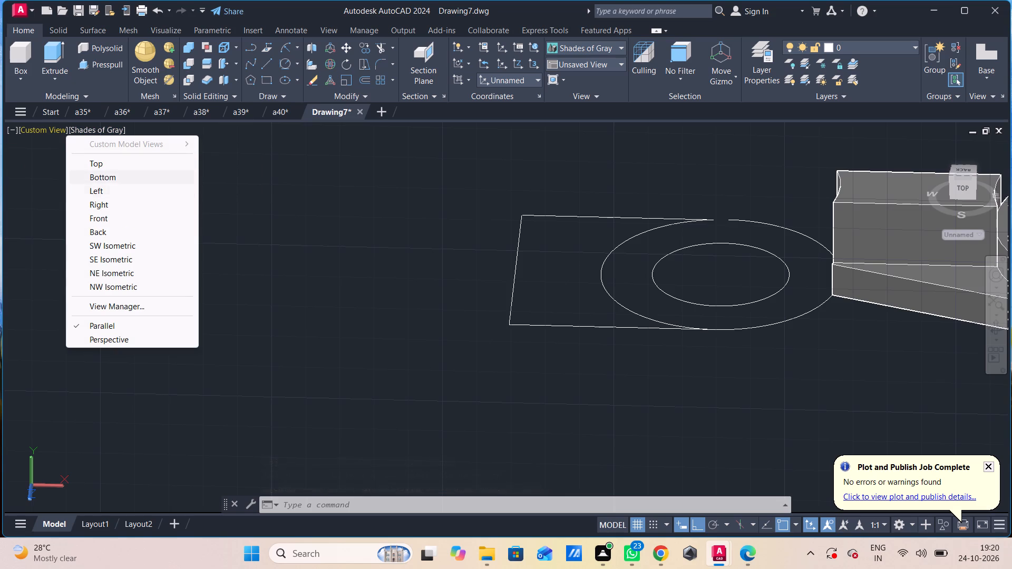
click(105, 164)
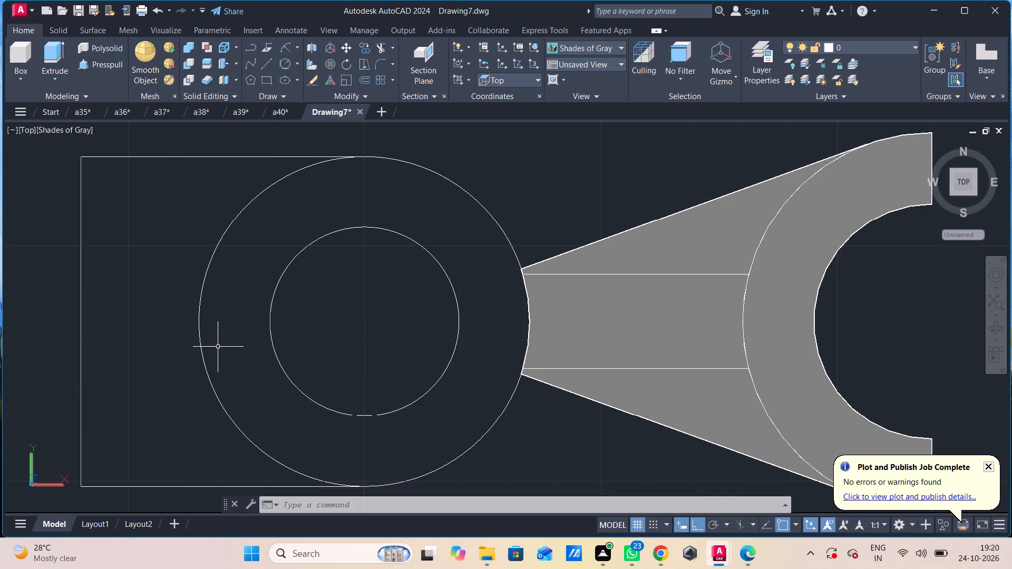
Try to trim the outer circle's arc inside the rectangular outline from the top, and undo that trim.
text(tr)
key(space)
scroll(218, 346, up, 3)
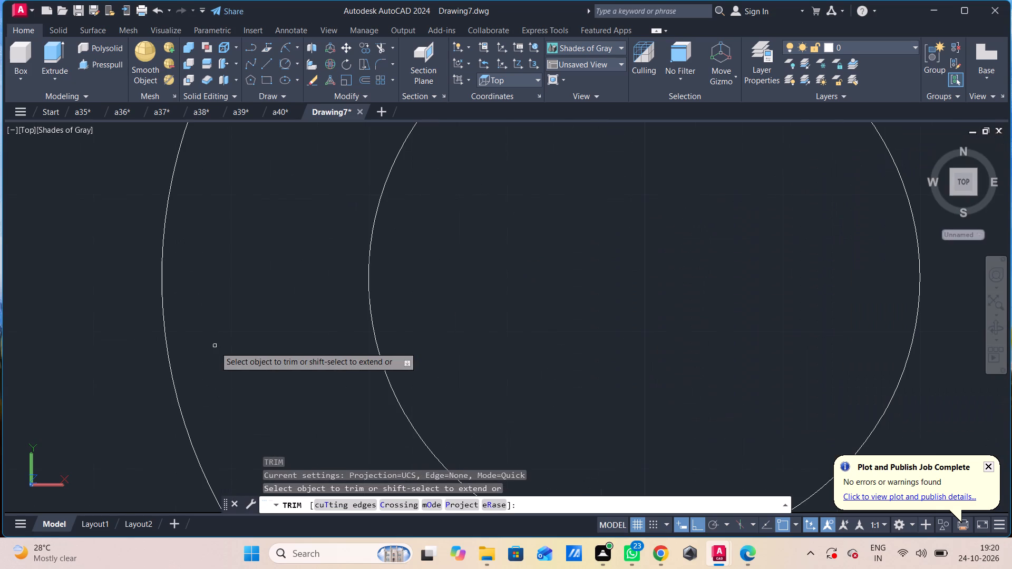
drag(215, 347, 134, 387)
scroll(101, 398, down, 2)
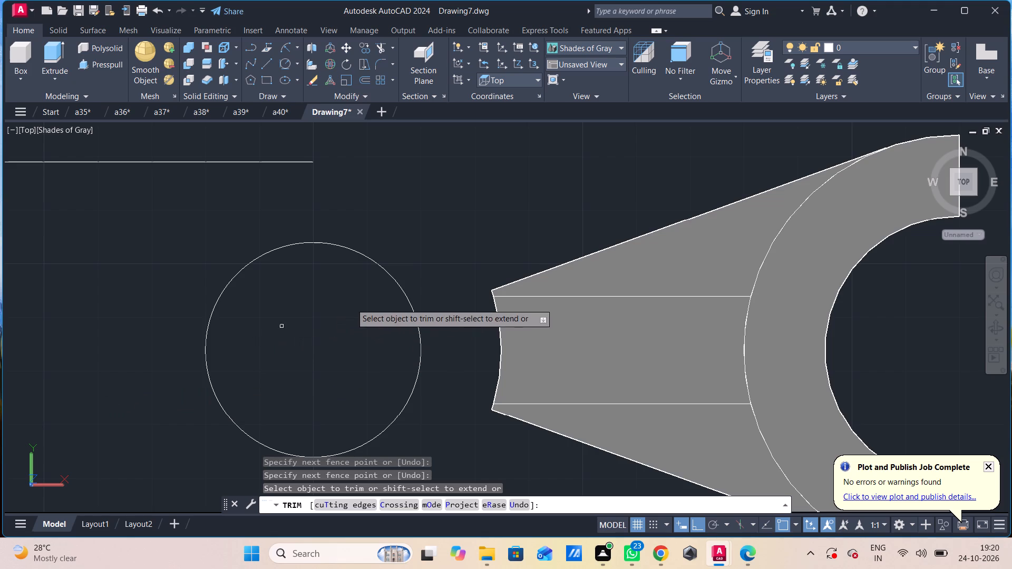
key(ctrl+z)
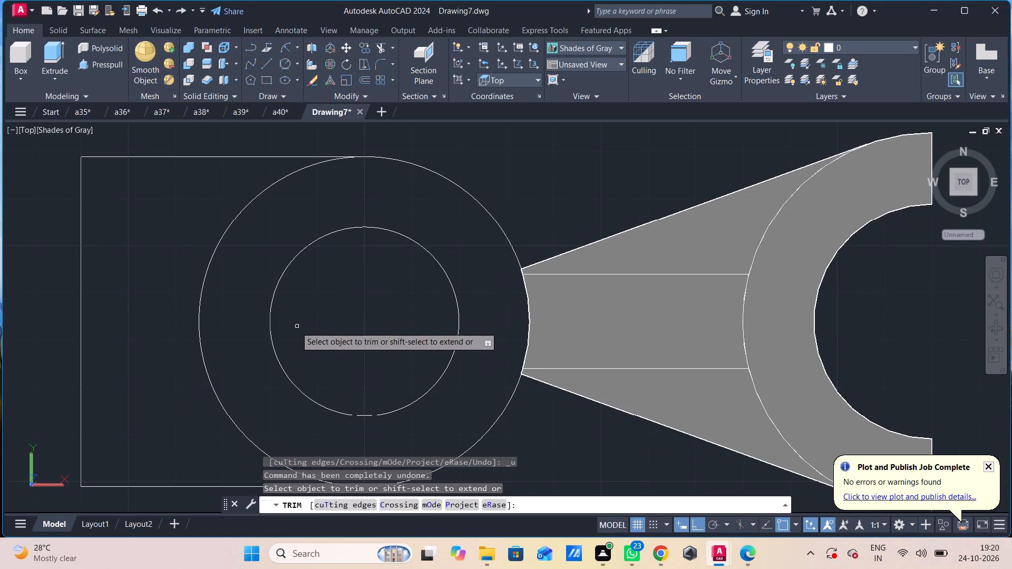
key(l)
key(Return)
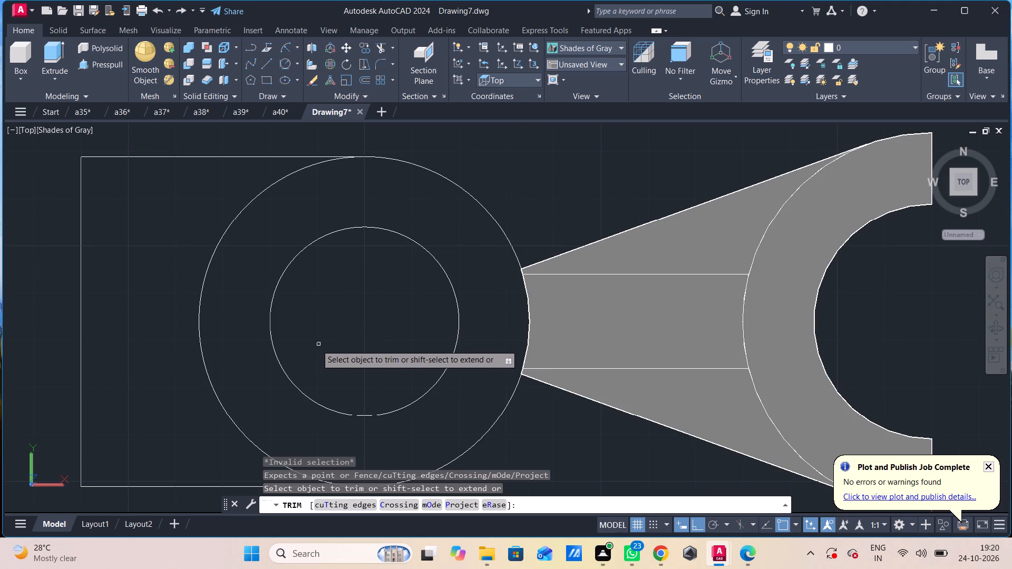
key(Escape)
Draw a vertical line 70 long across the outer circle, joining the ends of the outline's two horizontal edges.
key(l)
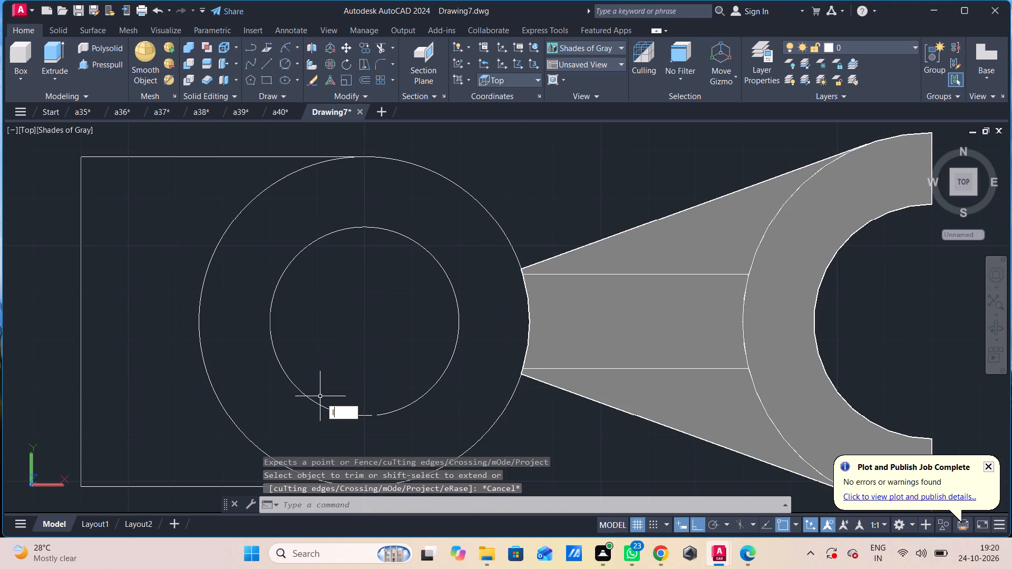
key(Return)
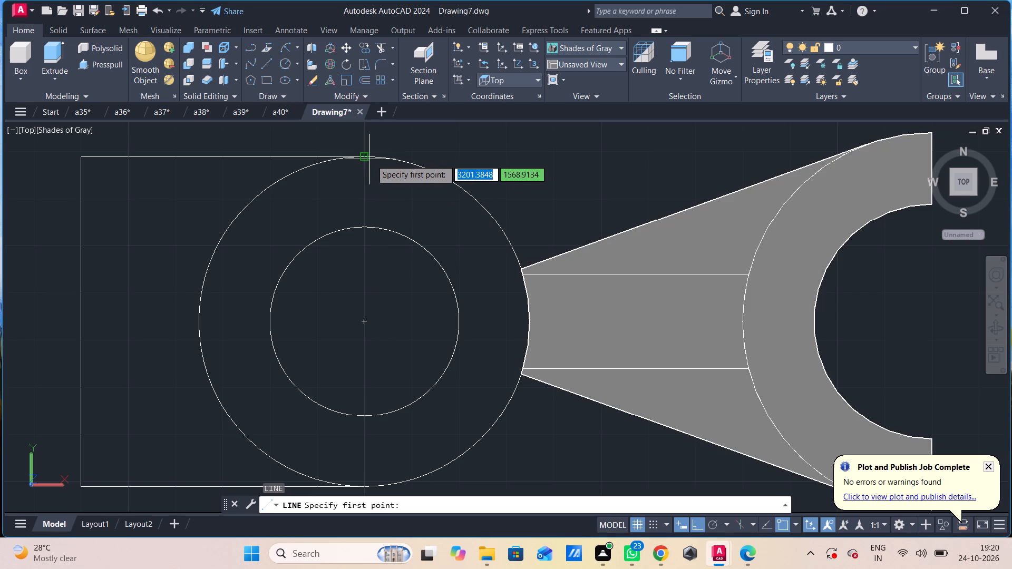
scroll(395, 161, up, 4)
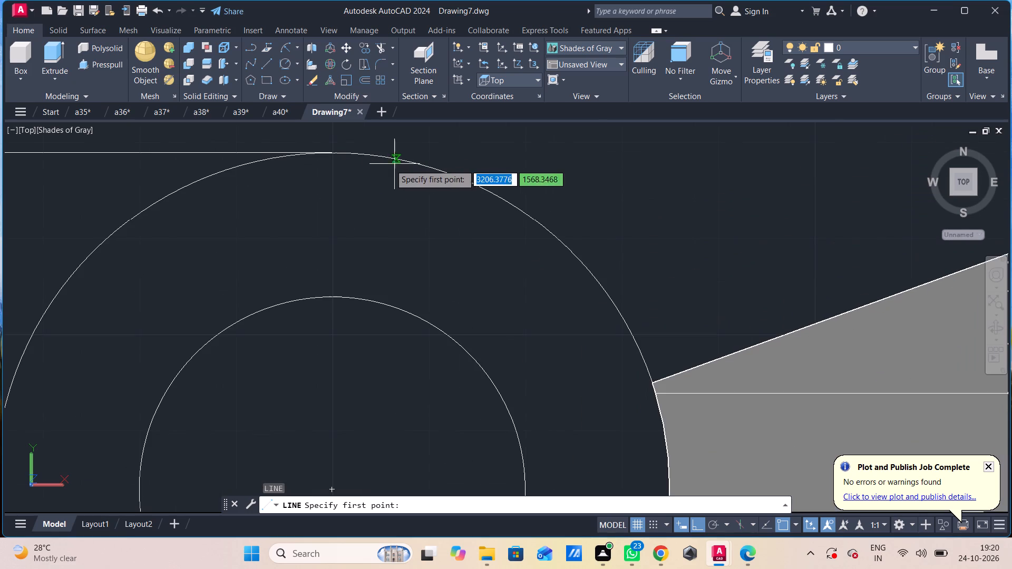
click(335, 155)
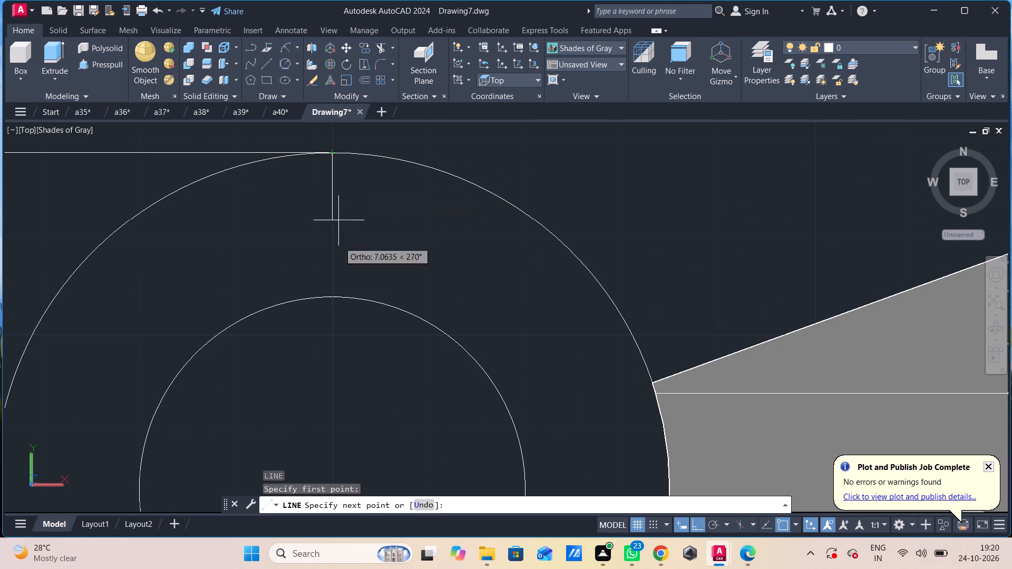
scroll(335, 358, down, 4)
middle_drag(337, 398, 347, 357)
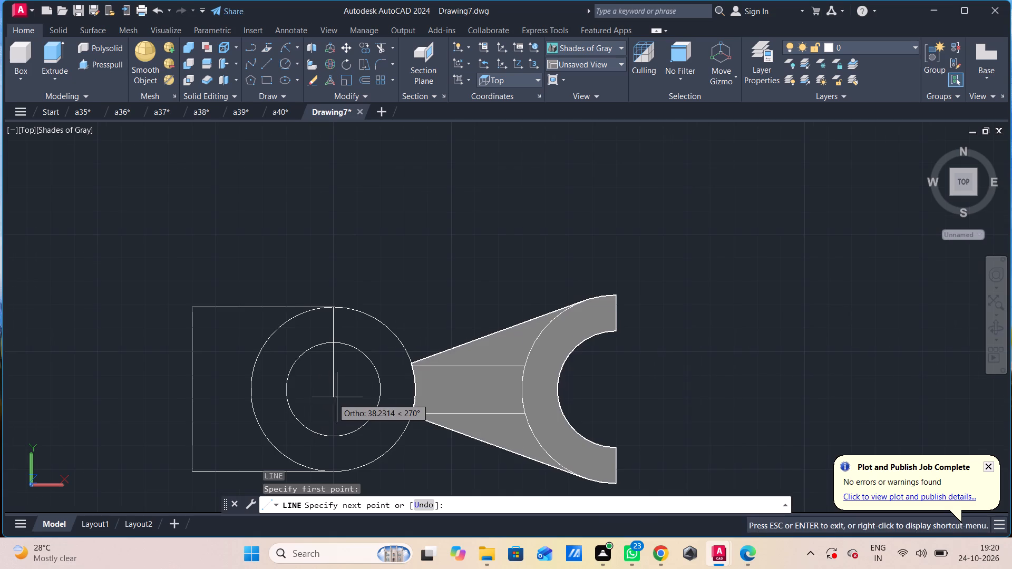
middle_drag(347, 357, 350, 309)
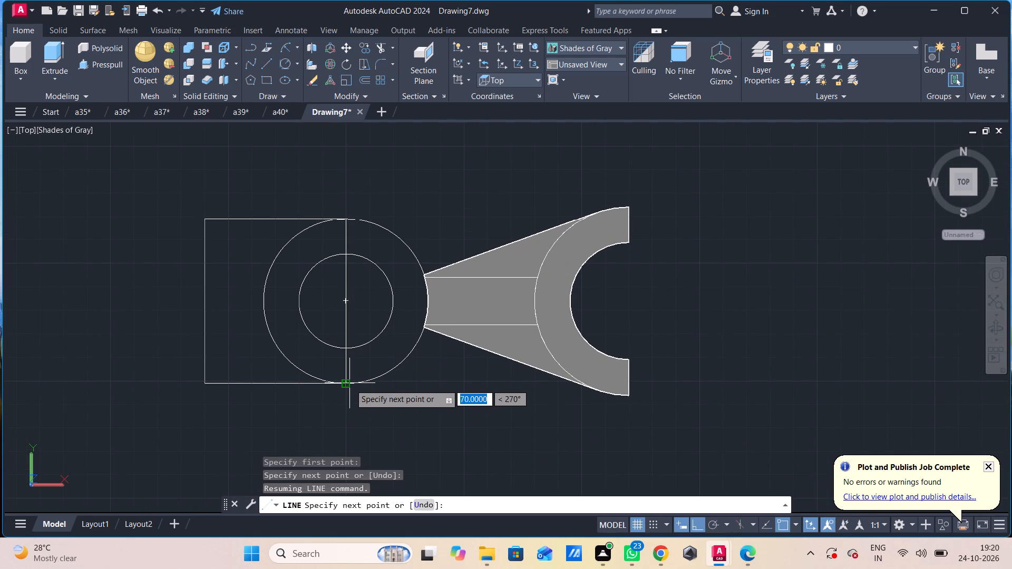
click(350, 384)
key(Escape)
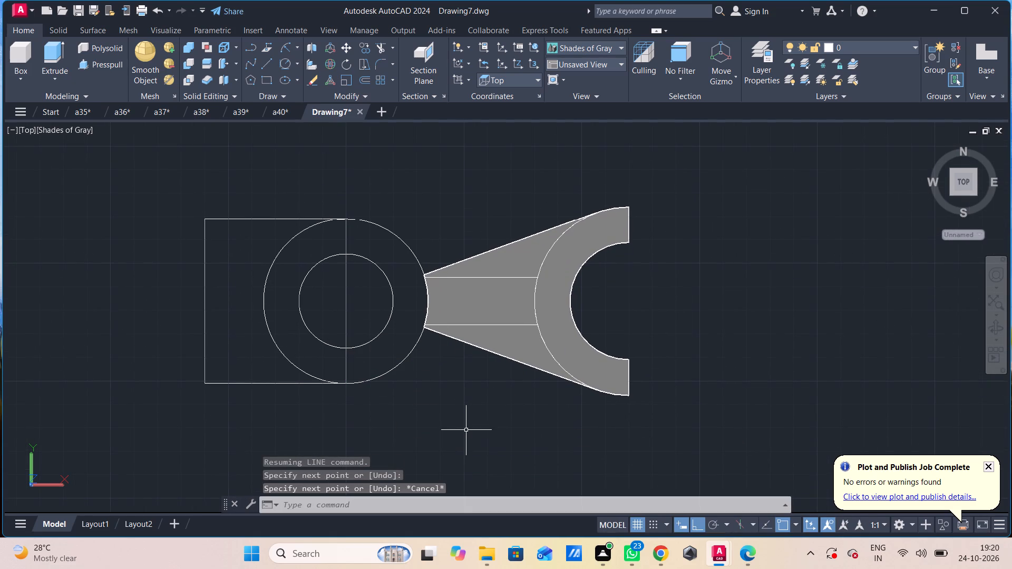
Trim away the left half of the outer circle up to the vertical line, inside the rectangular outline.
scroll(455, 383, up, 3)
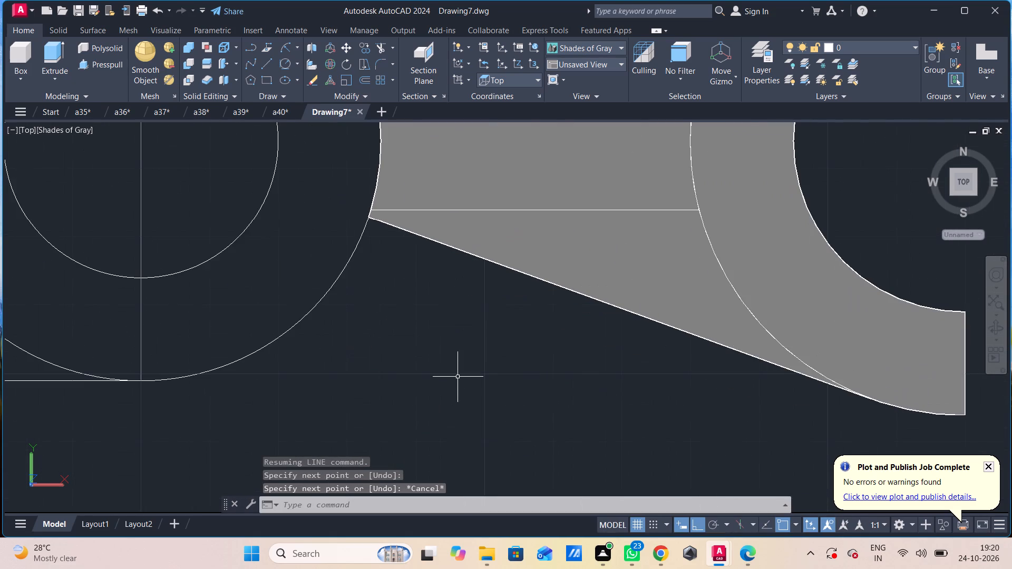
scroll(458, 378, down, 2)
key(t)
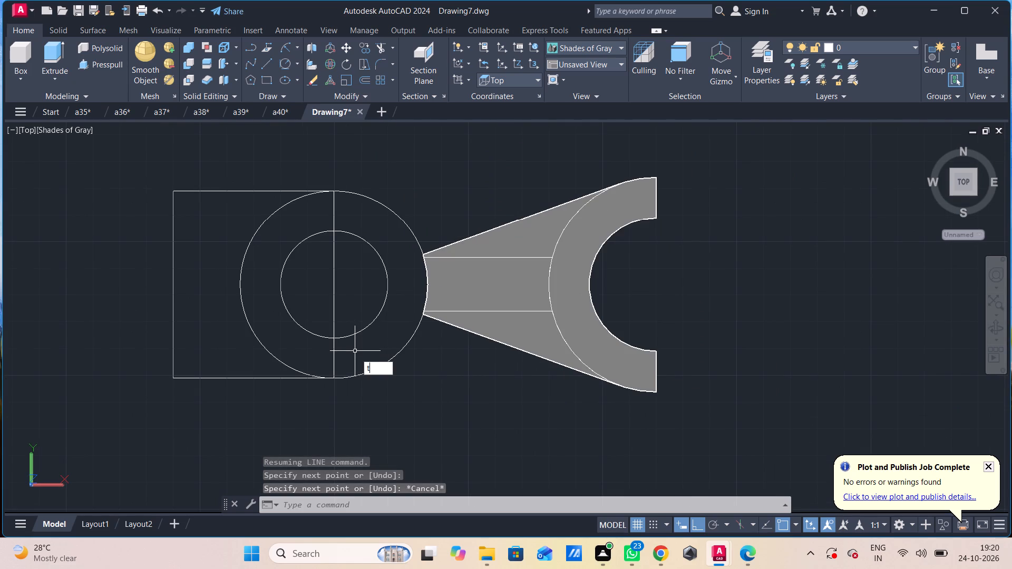
key(r)
key(space)
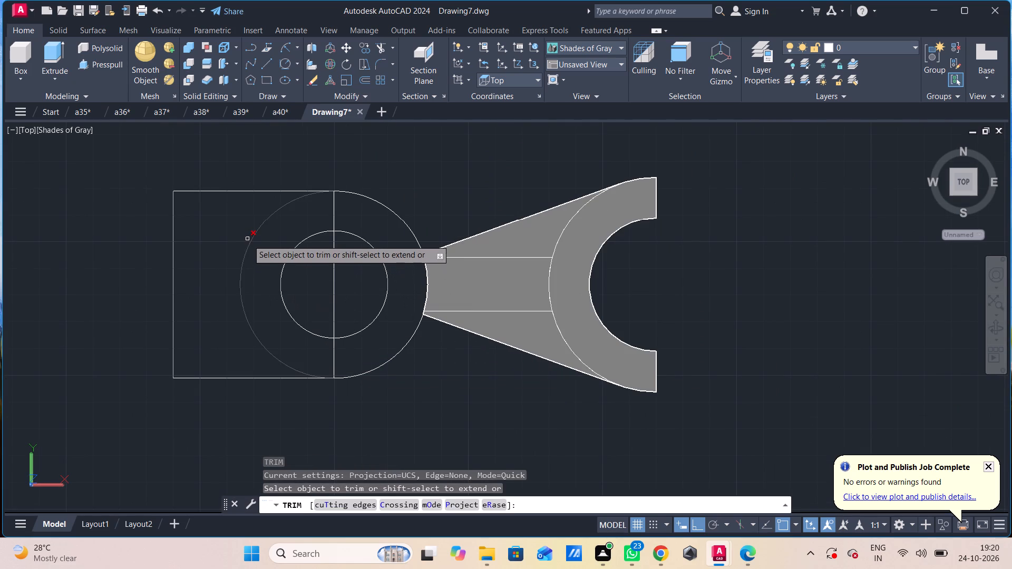
click(248, 240)
click(264, 268)
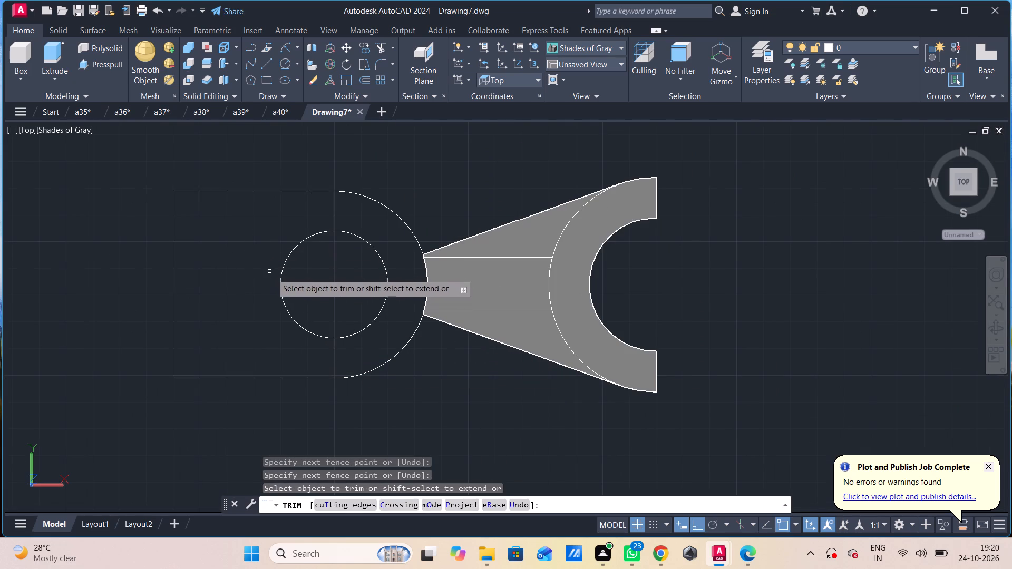
key(Escape)
Delete the vertical construction line through the inner circle.
drag(342, 280, 342, 287)
click(317, 298)
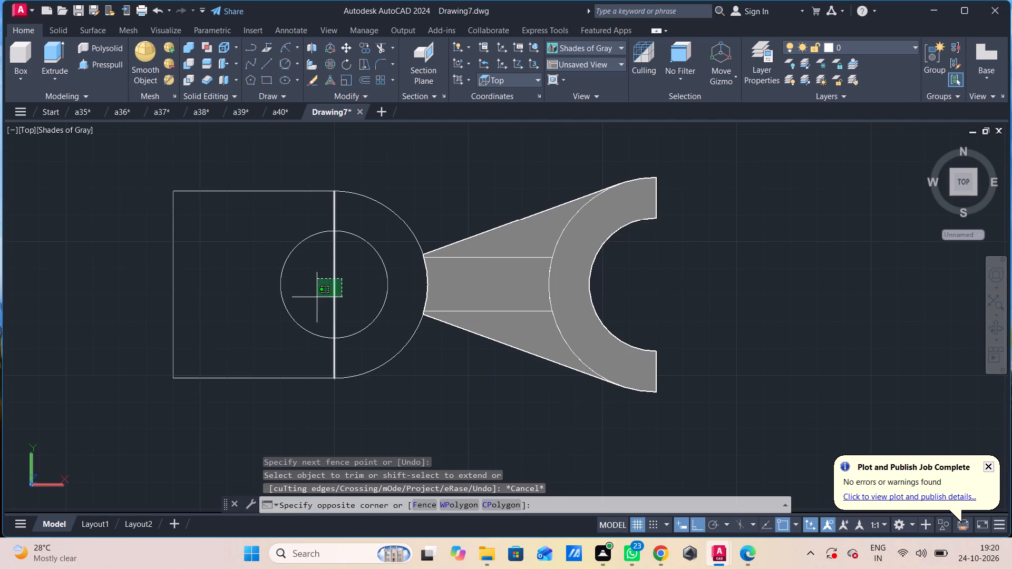
key(Delete)
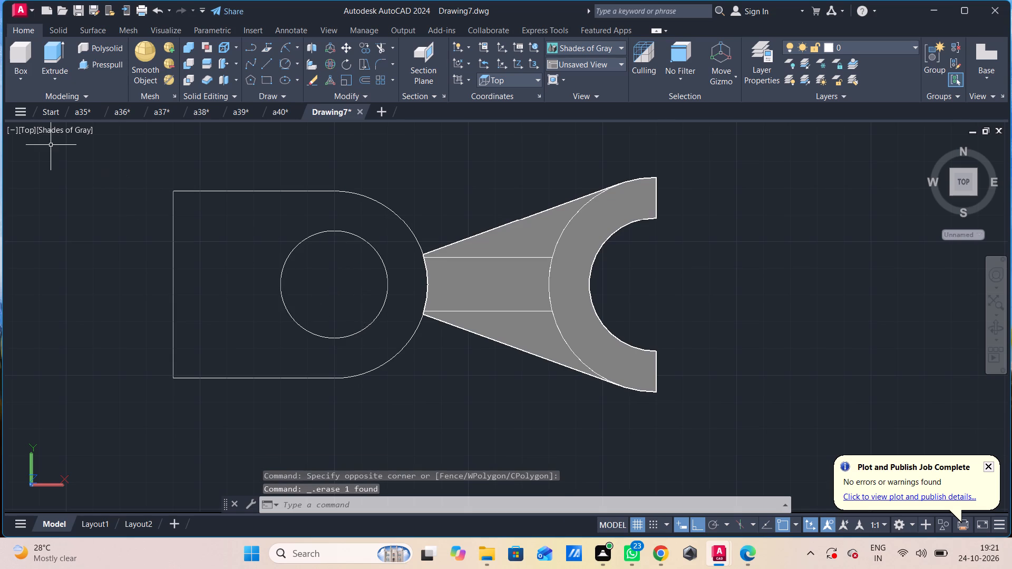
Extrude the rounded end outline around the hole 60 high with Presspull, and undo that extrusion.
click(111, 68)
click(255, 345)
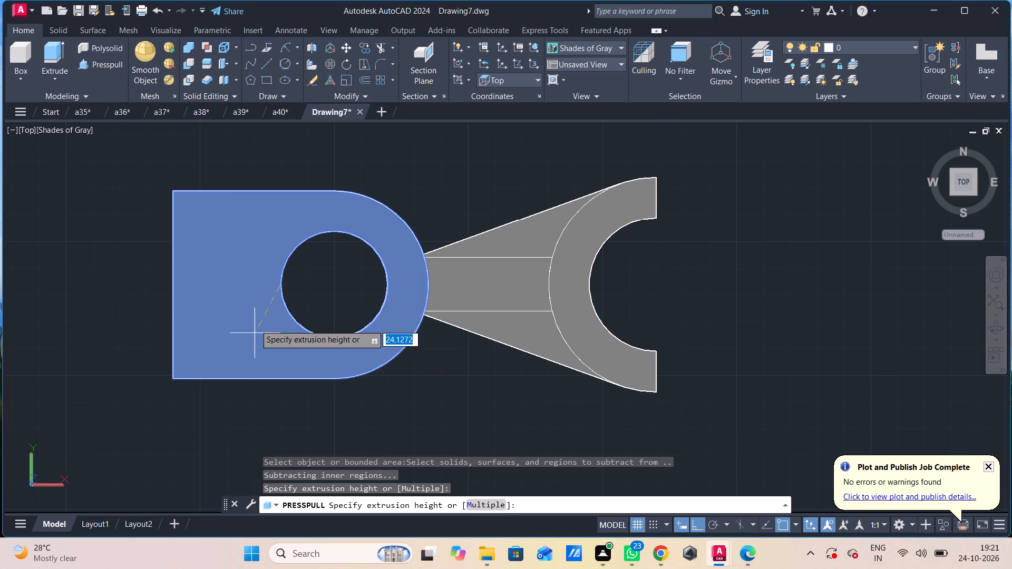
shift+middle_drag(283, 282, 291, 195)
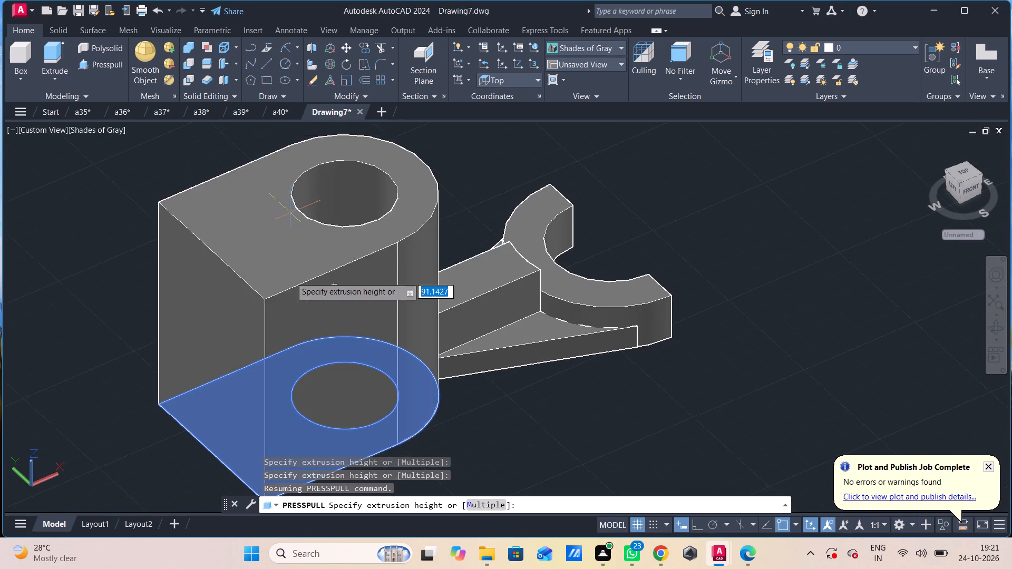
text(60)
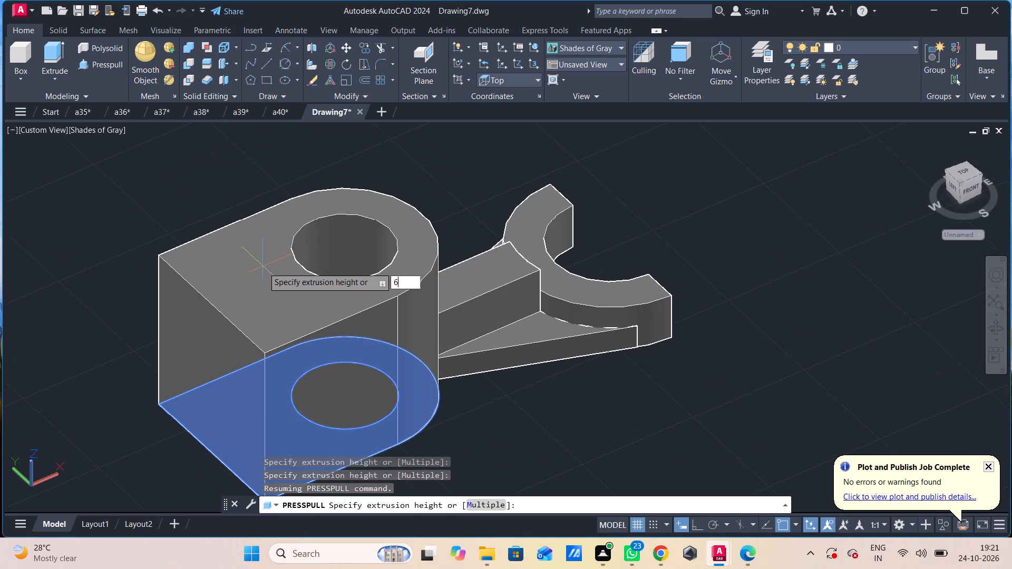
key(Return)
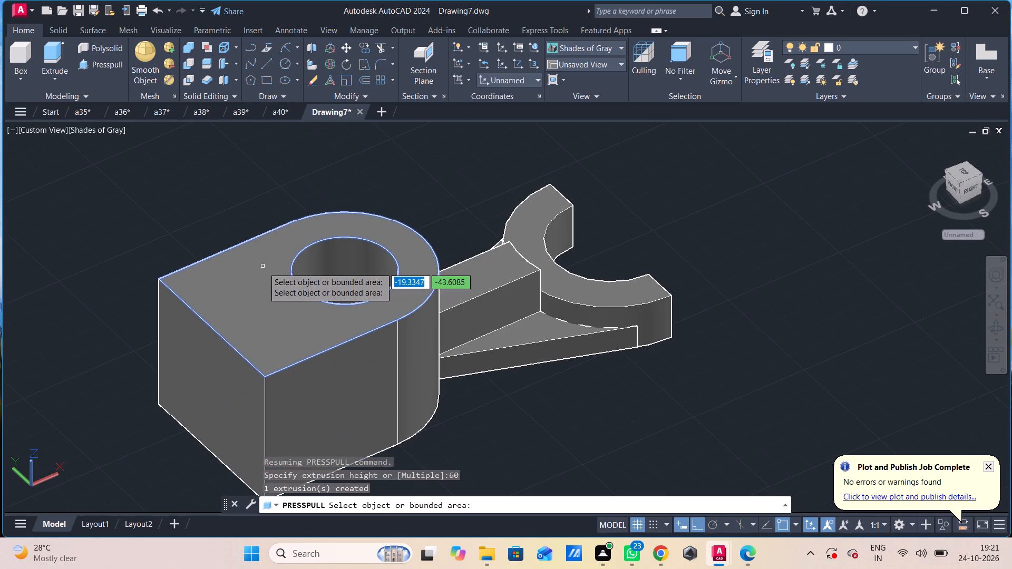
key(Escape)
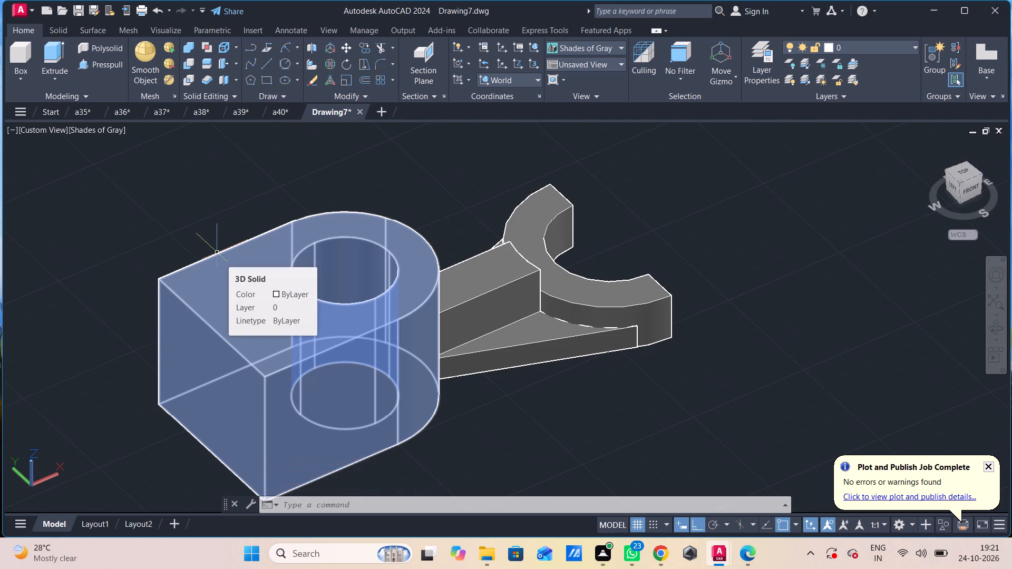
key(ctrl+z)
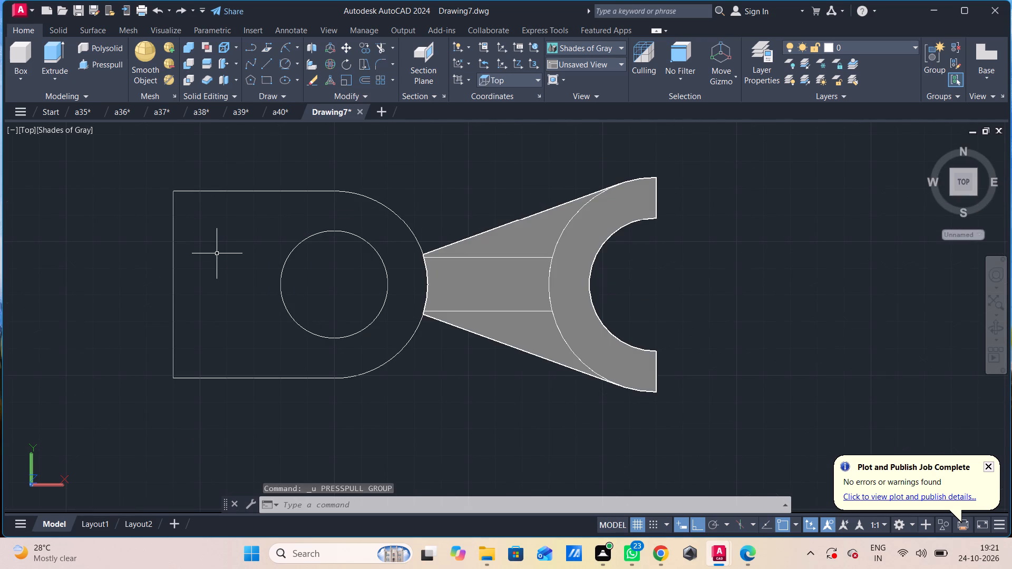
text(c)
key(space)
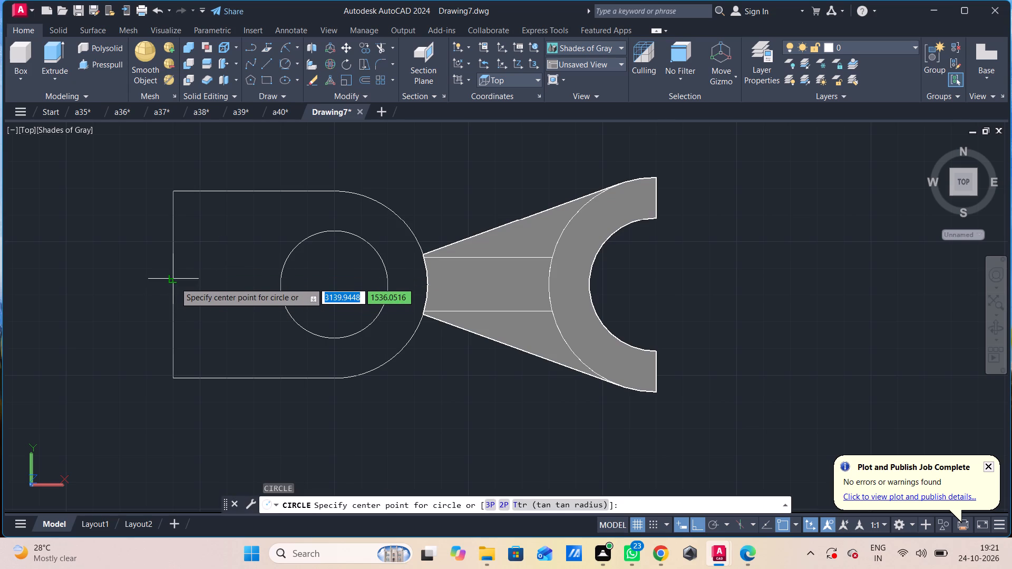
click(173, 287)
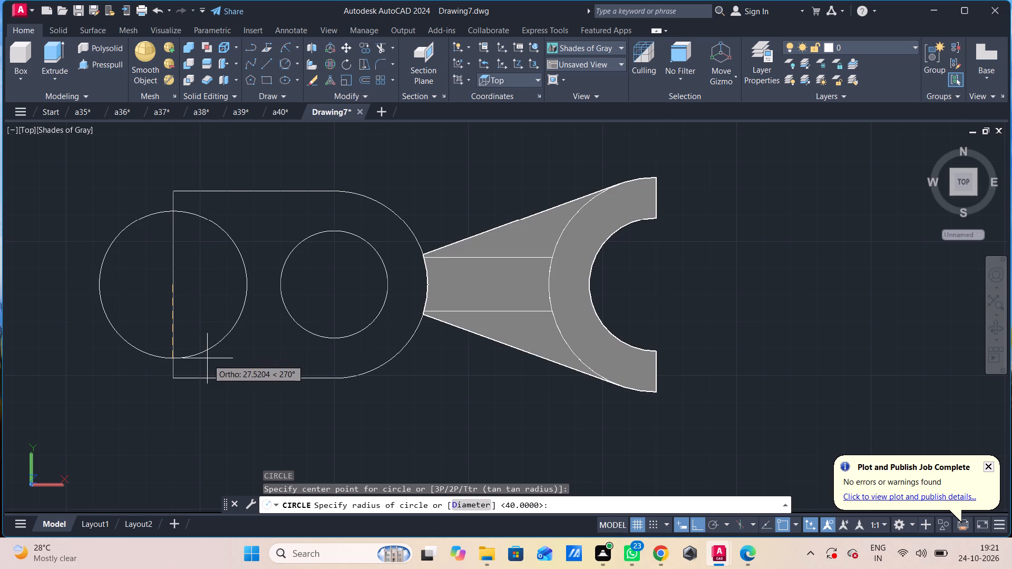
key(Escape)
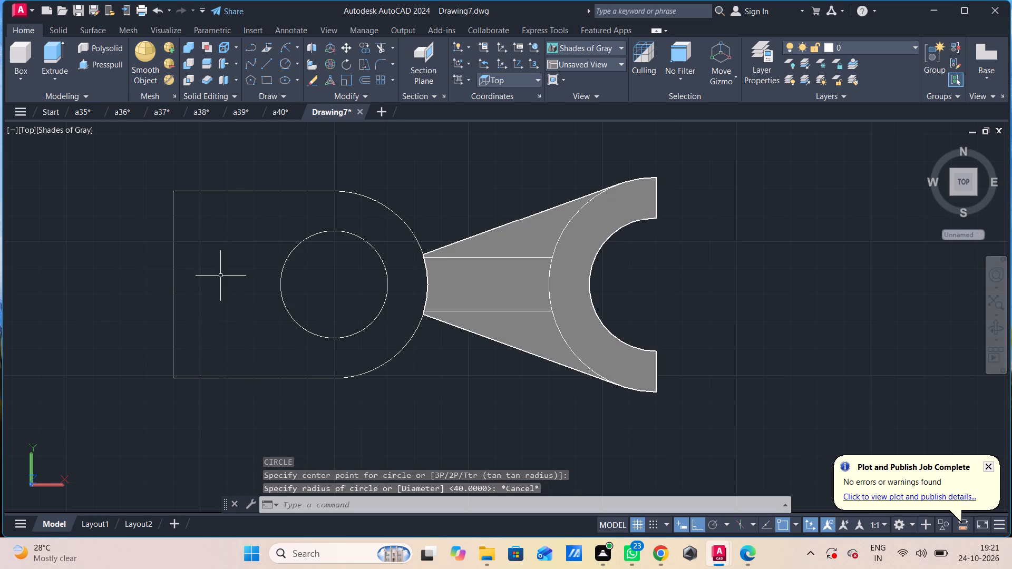
Extrude the rounded end area around the circular hole 60 upward with Presspull.
click(92, 65)
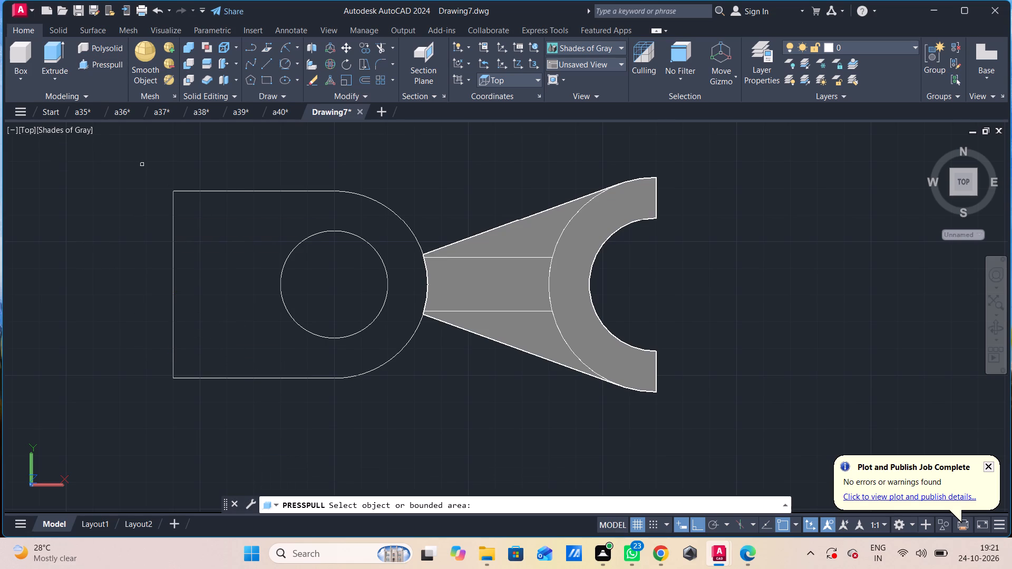
click(212, 263)
shift+middle_drag(254, 208, 256, 208)
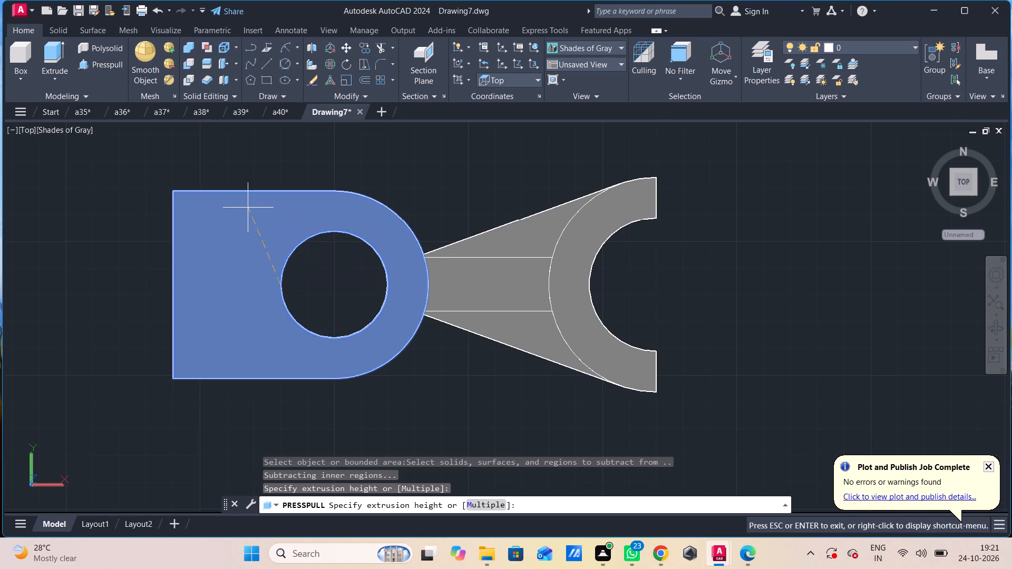
shift+middle_drag(256, 208, 268, 116)
middle_drag(274, 198, 279, 166)
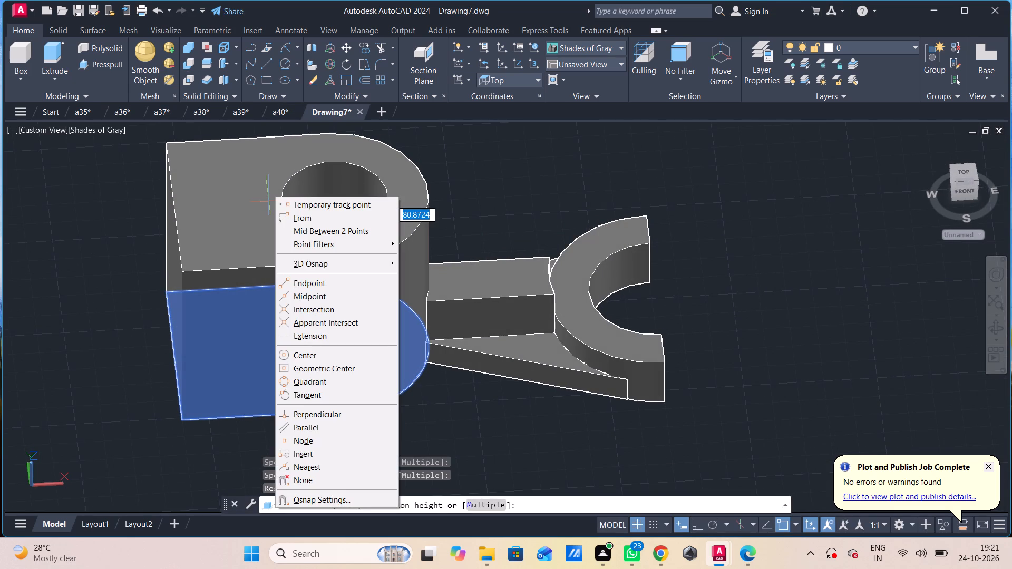
middle_drag(280, 195, 289, 178)
key(Escape)
shift+middle_drag(263, 193, 271, 169)
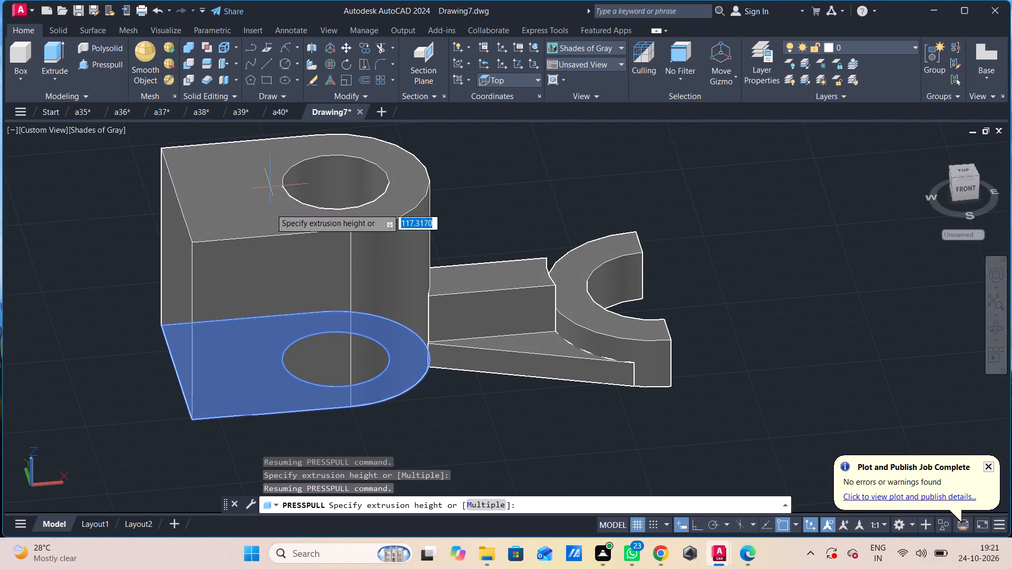
text(60)
key(Return)
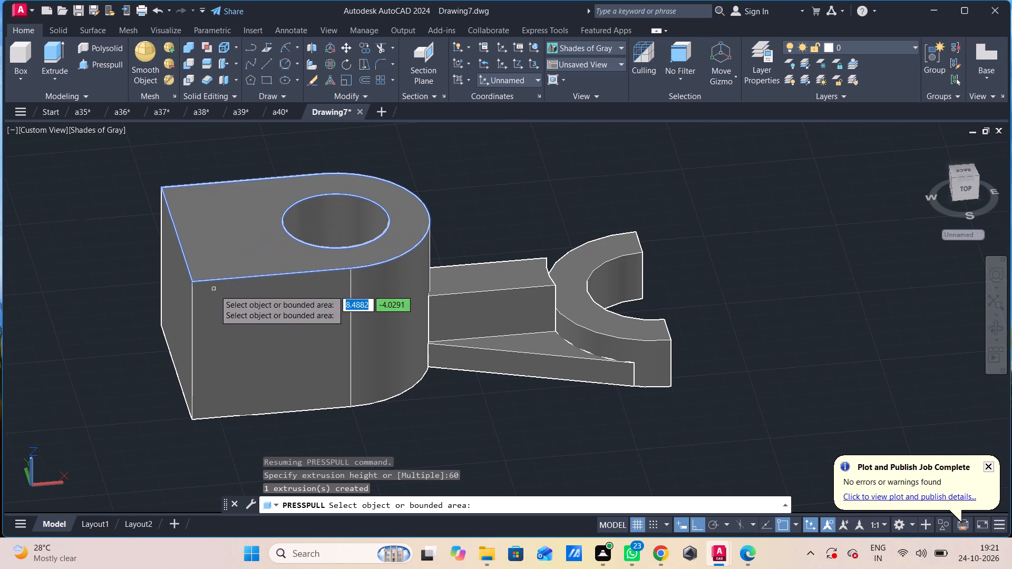
key(Escape)
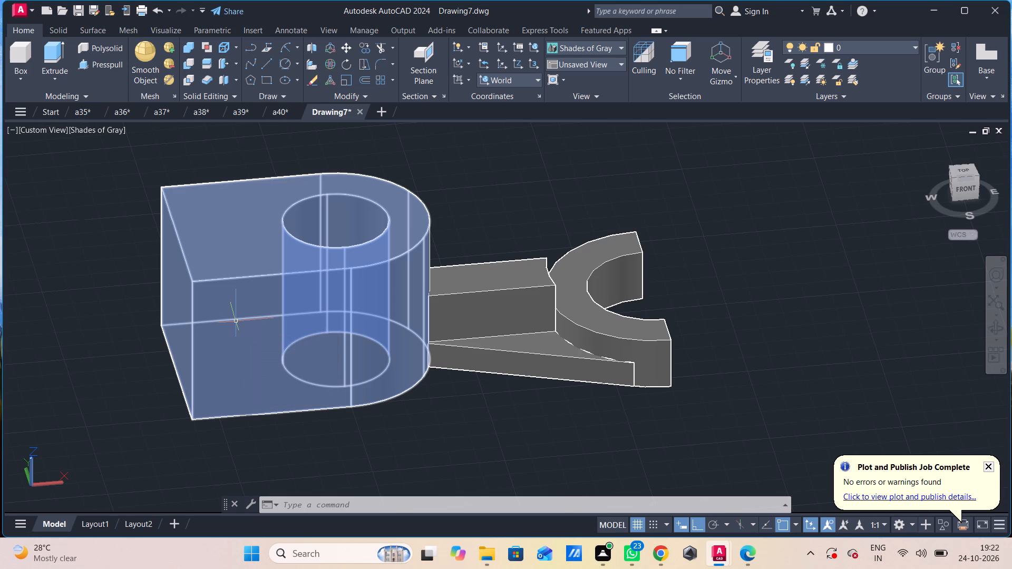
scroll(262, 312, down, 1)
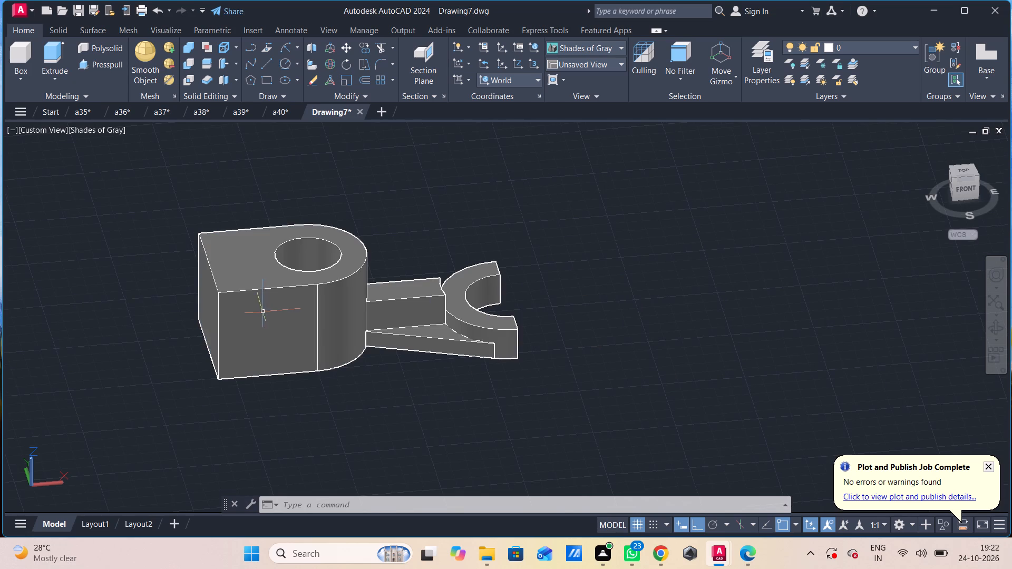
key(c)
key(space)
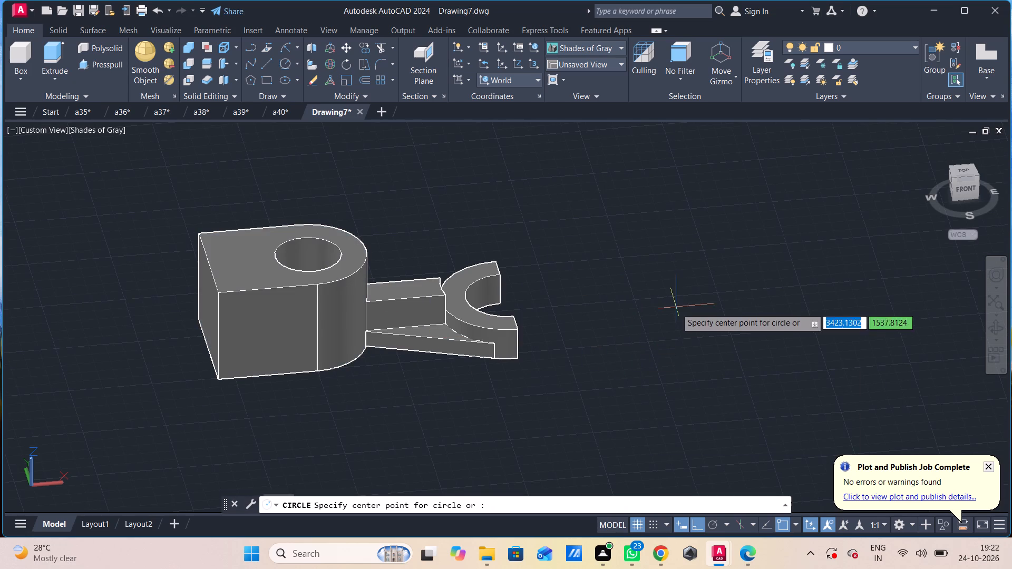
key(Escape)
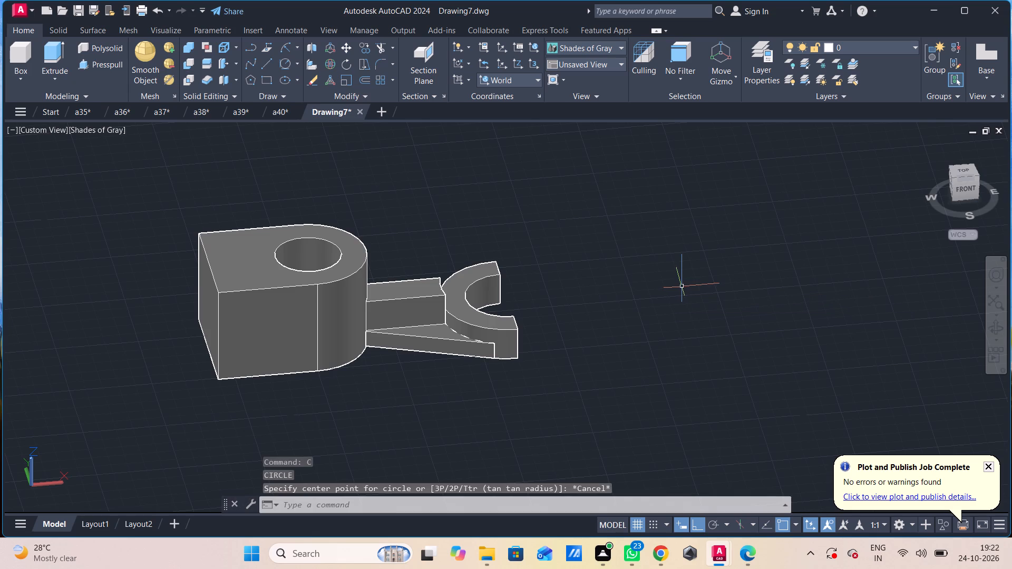
Switch to the front view and draw a circle centred in the empty space beyond the block's flat end.
click(31, 126)
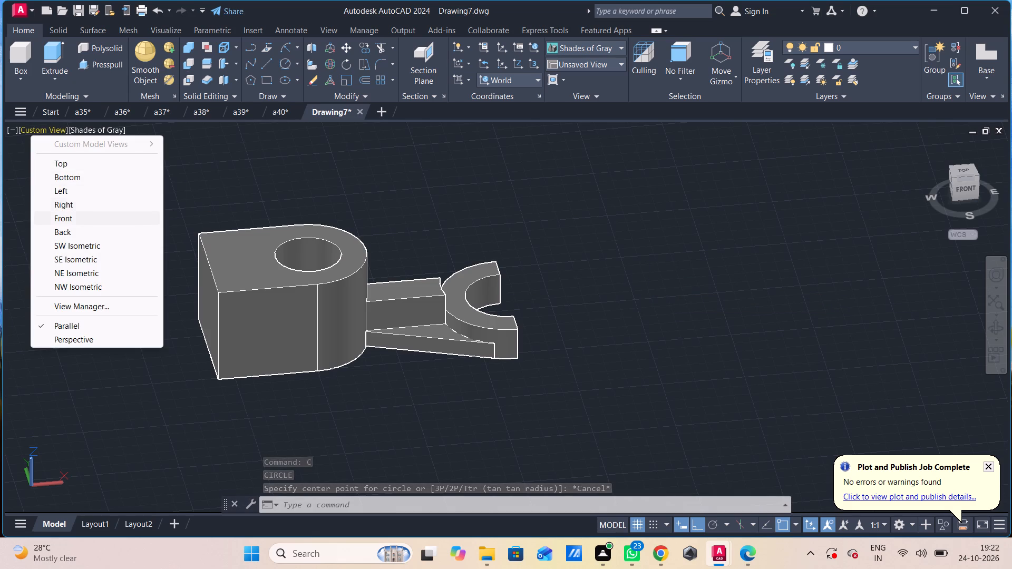
click(66, 220)
scroll(216, 295, down, 2)
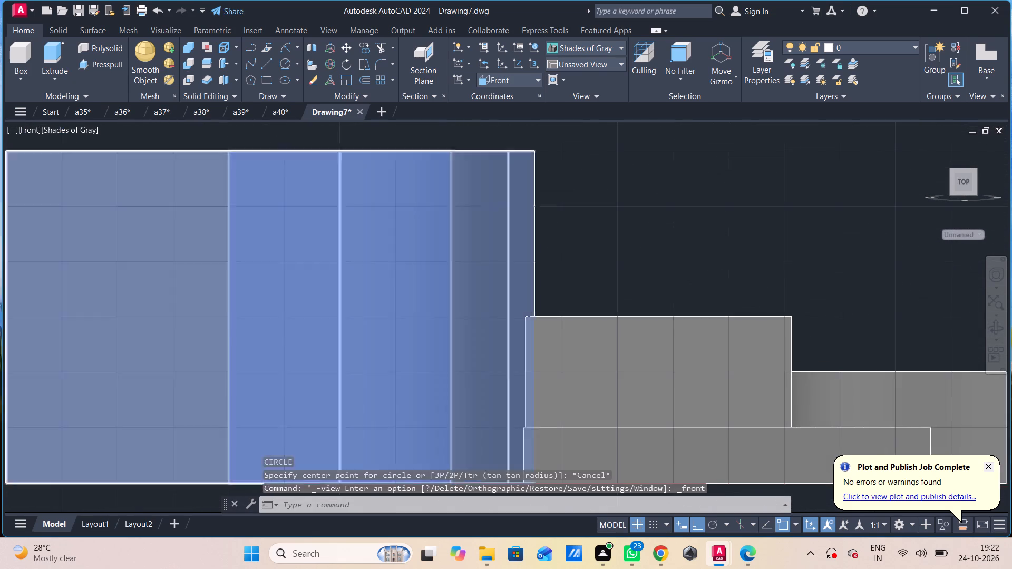
middle_drag(222, 307, 91, 264)
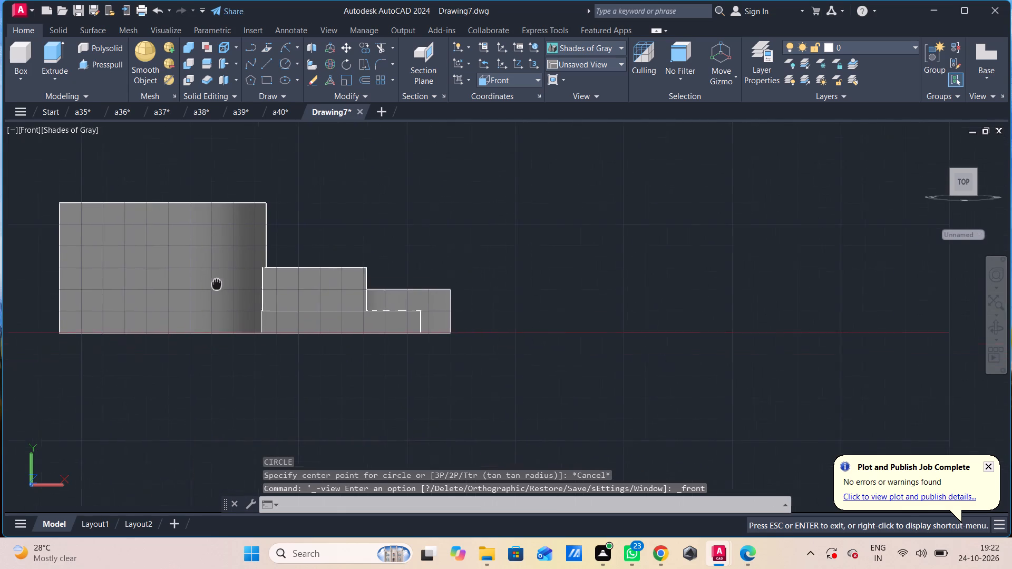
middle_drag(91, 264, 471, 292)
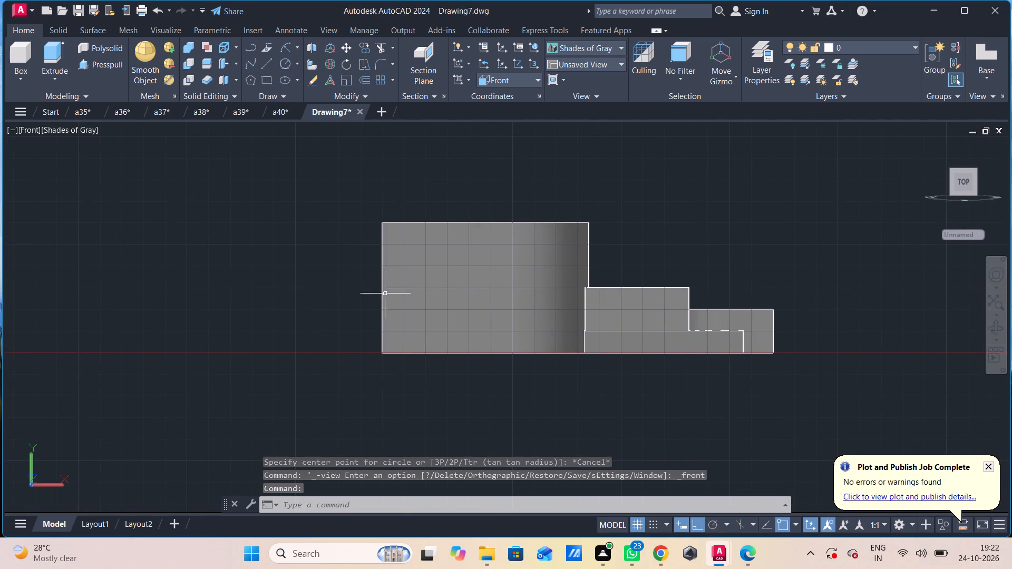
key(c)
key(space)
click(104, 256)
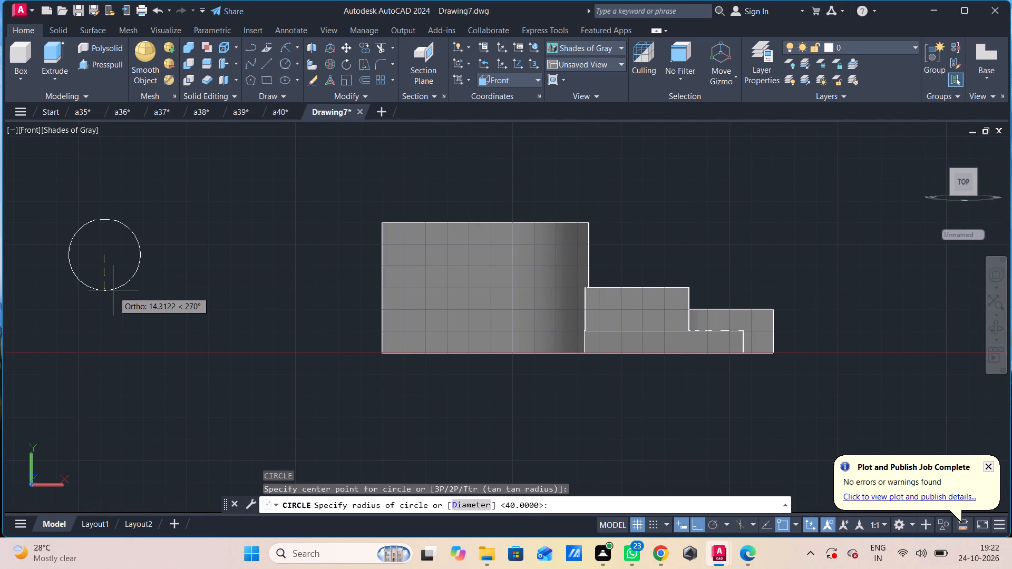
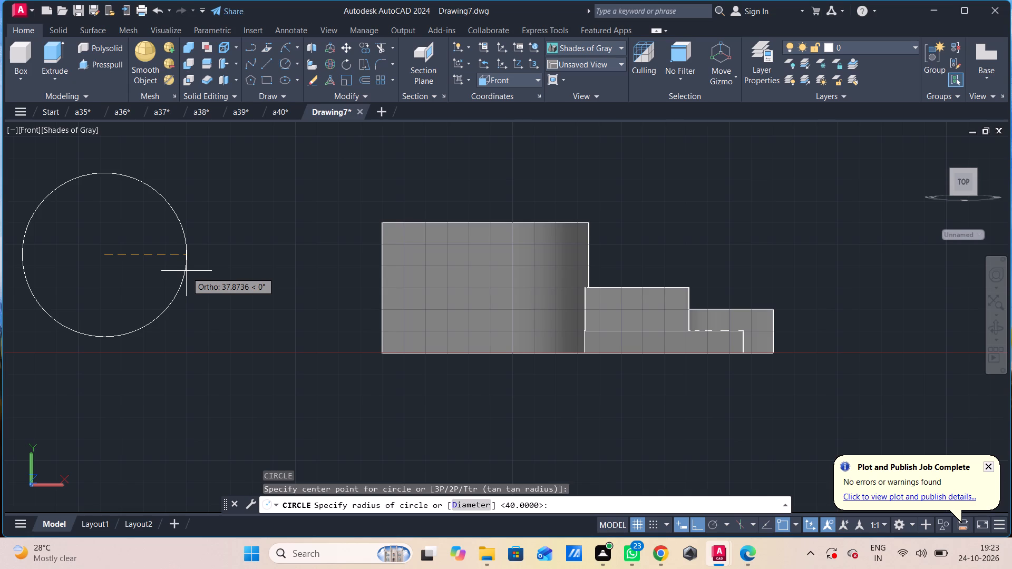
Give the circle being drawn beyond the block's flat end a radius of 35.
text(35)
key(Return)
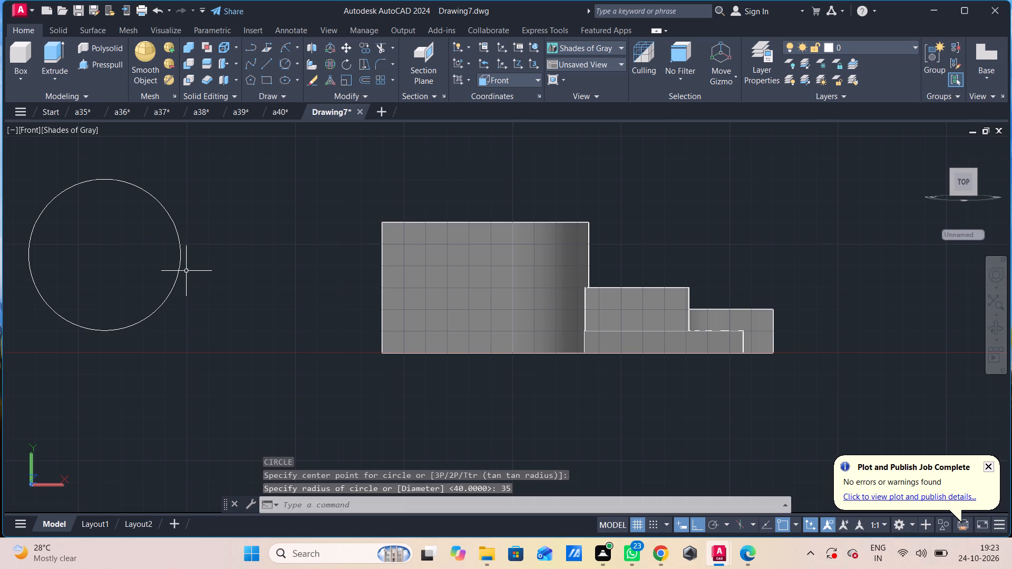
Draw a concentric circle of radius 25 inside the 35-radius circle.
key(space)
key(space)
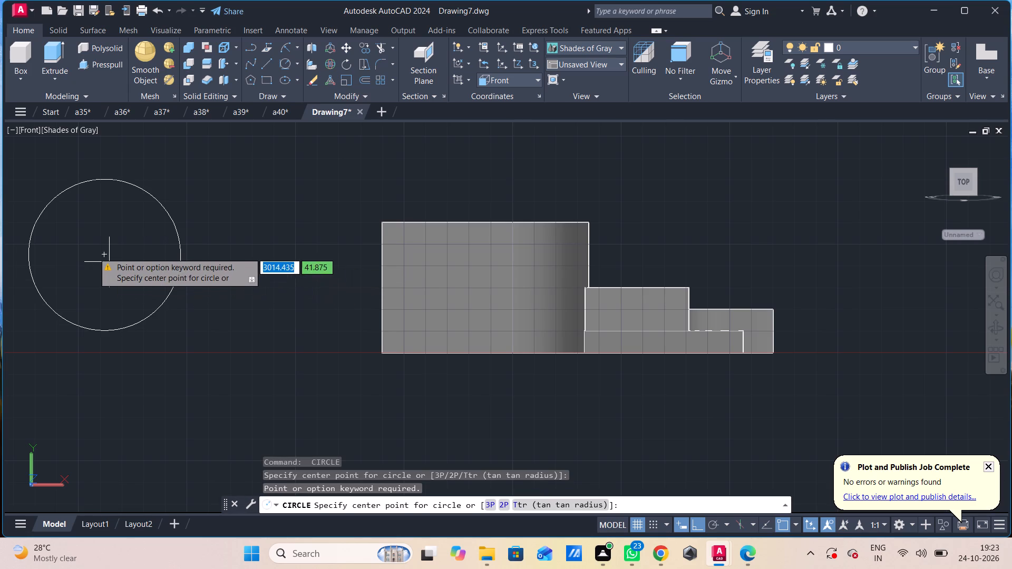
click(110, 253)
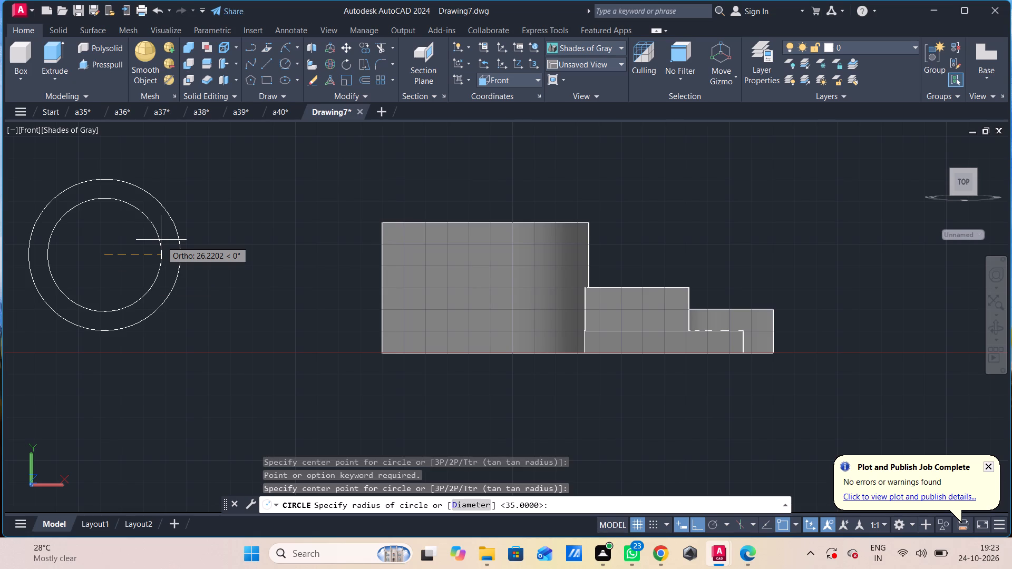
text(25)
key(Return)
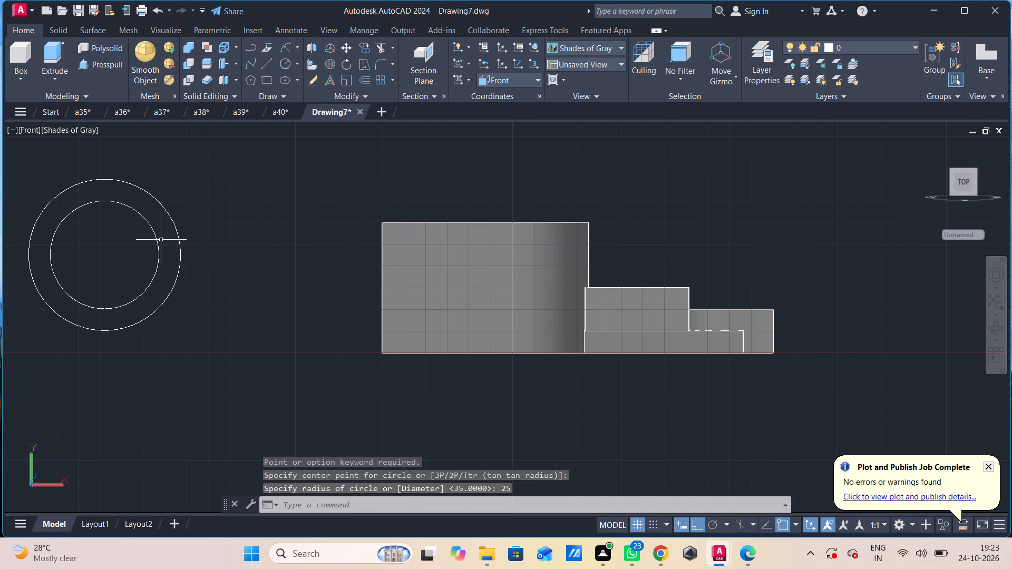
Examine the rounded end block and its hole in a 3D view, and return to the front view.
shift+middle_drag(177, 222, 212, 284)
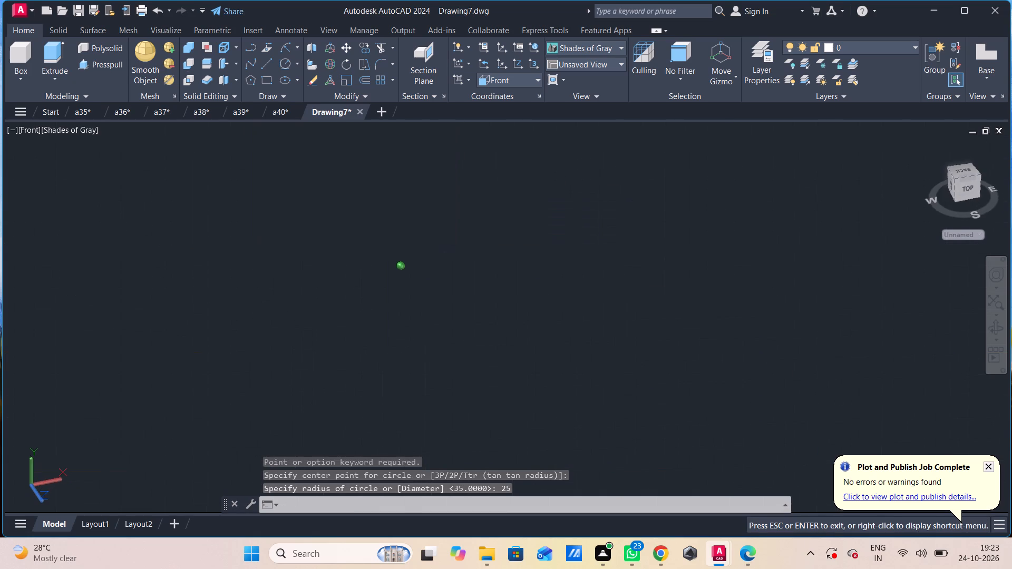
shift+middle_drag(212, 284, 213, 283)
scroll(210, 276, down, 4)
scroll(228, 289, up, 1)
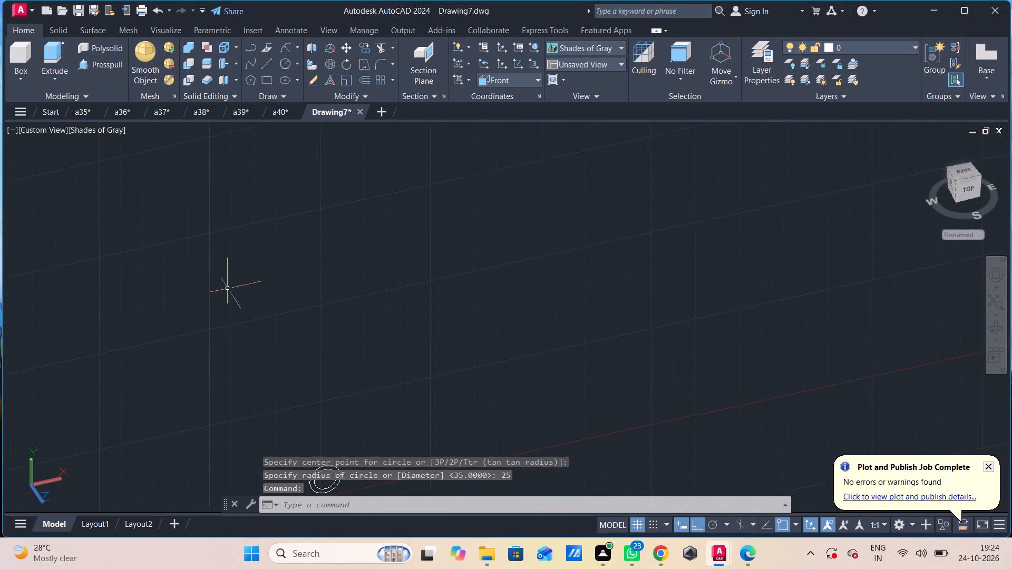
scroll(228, 289, up, 1)
scroll(228, 289, down, 2)
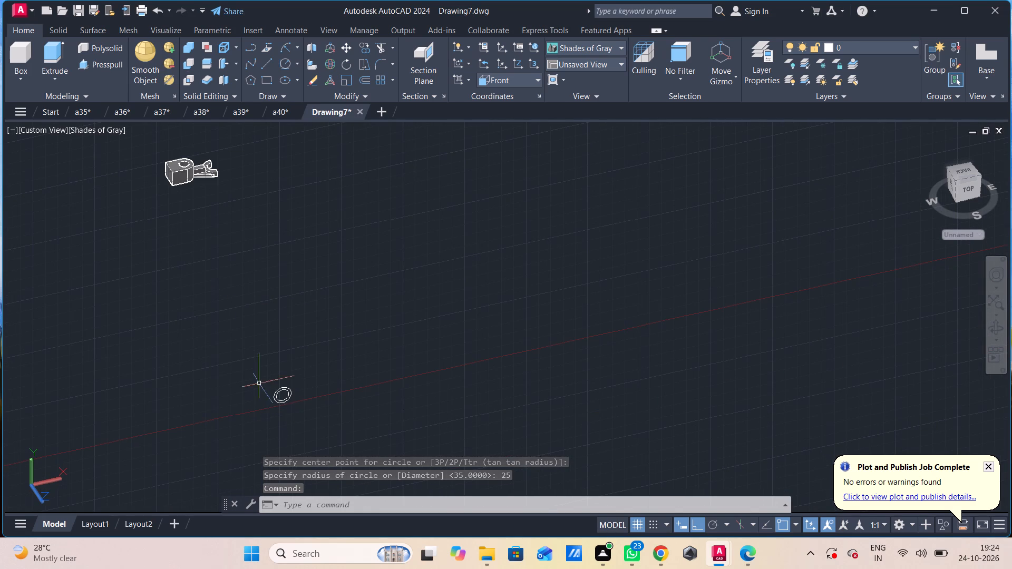
scroll(184, 180, up, 2)
middle_drag(193, 171, 195, 172)
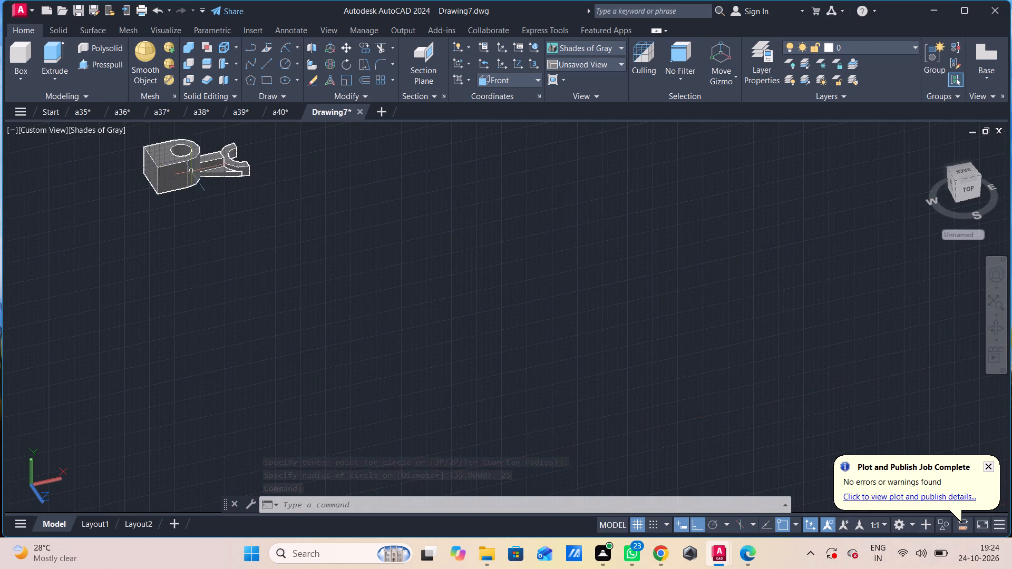
middle_drag(195, 172, 252, 376)
scroll(252, 379, up, 1)
scroll(252, 379, down, 1)
scroll(252, 379, up, 4)
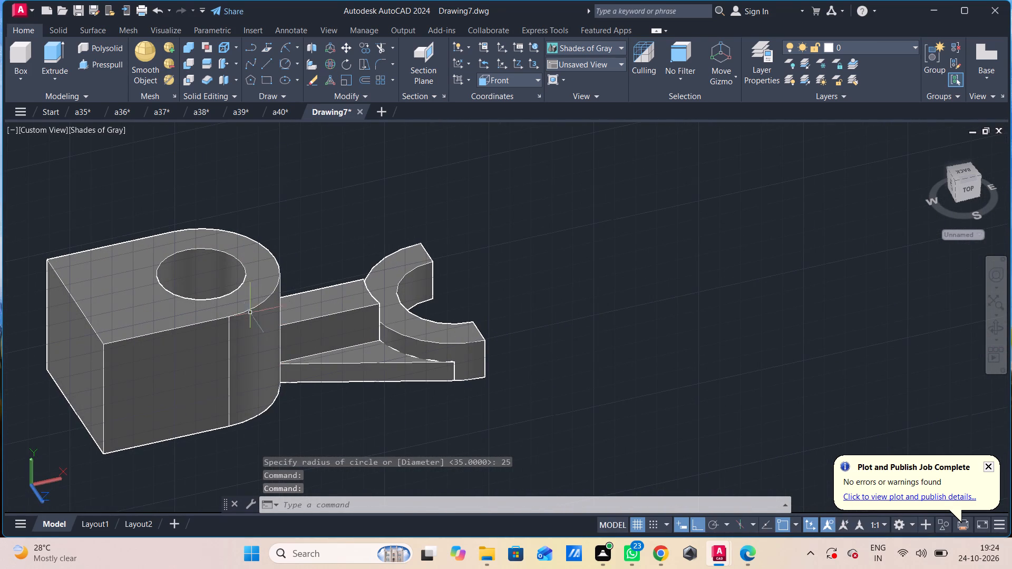
click(245, 273)
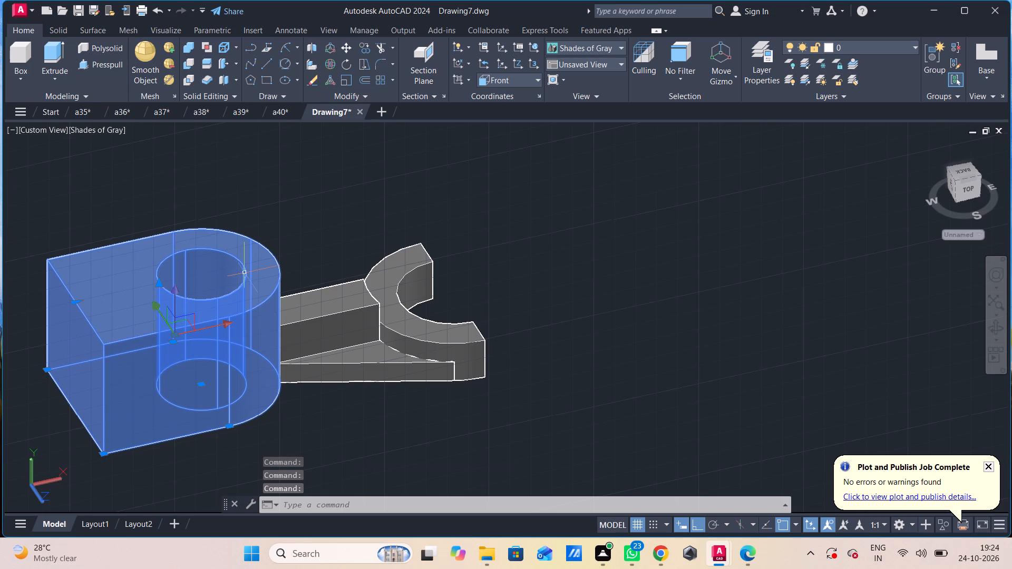
key(Escape)
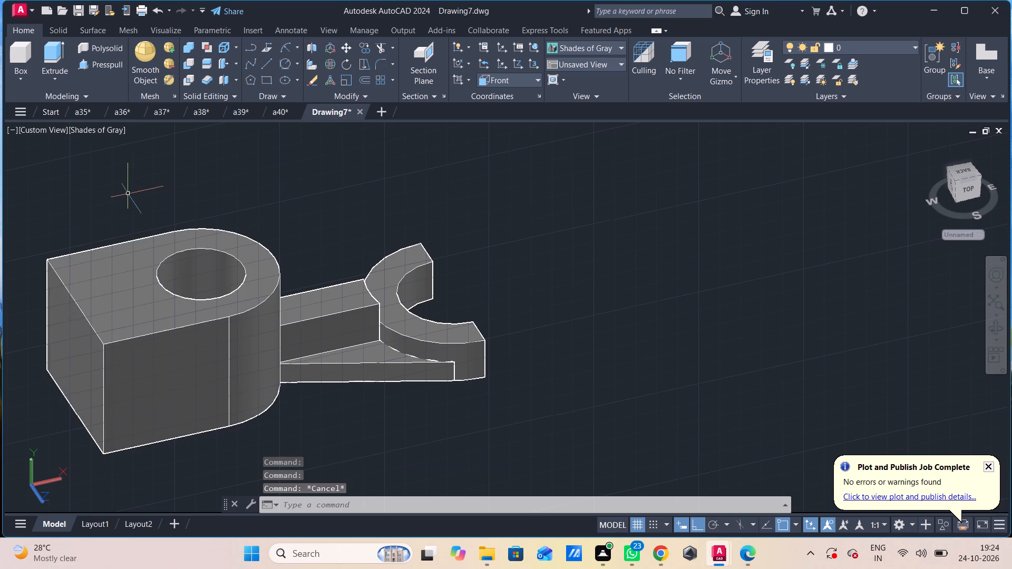
key(ctrl+z)
key(ctrl+z)
key(ctrl+z)
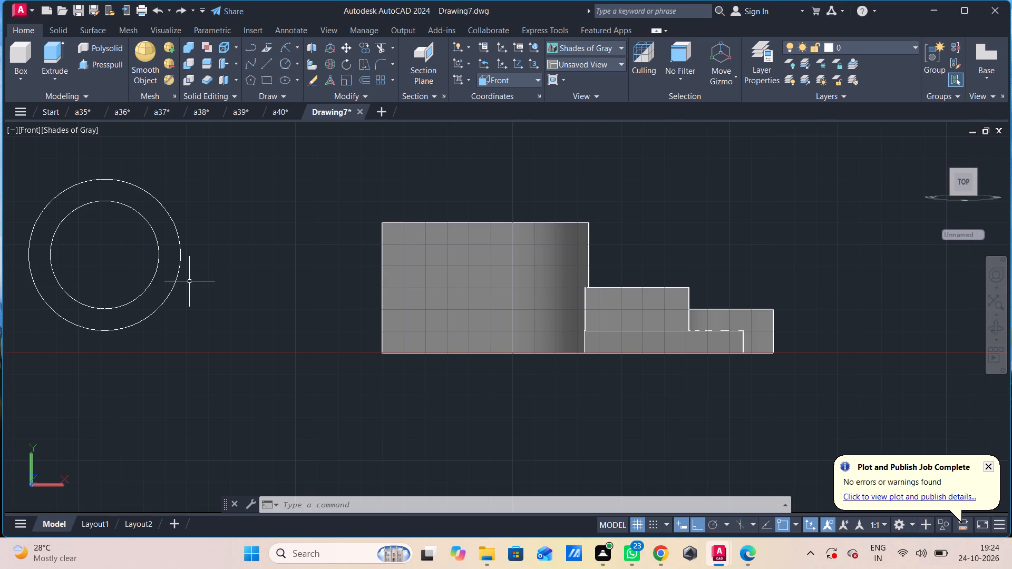
Set the inner circle's radius to 20 in its properties.
click(149, 226)
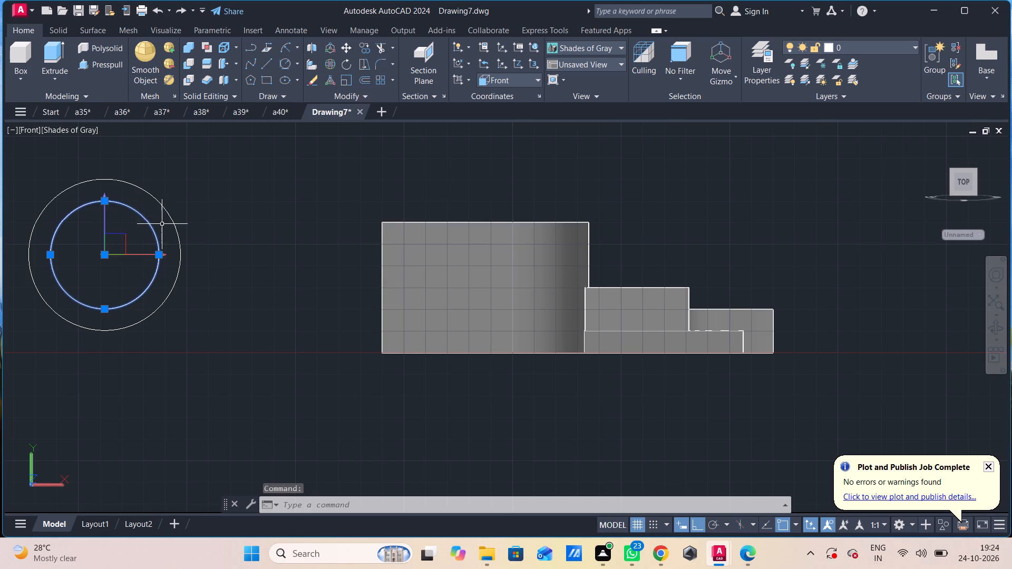
key(ctrl+1)
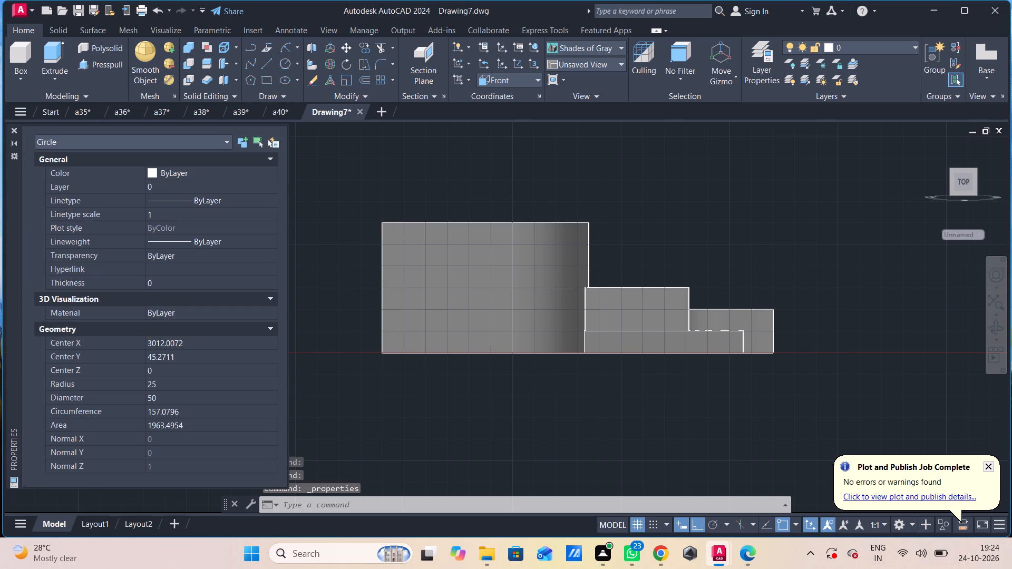
click(167, 377)
key(2)
key(0)
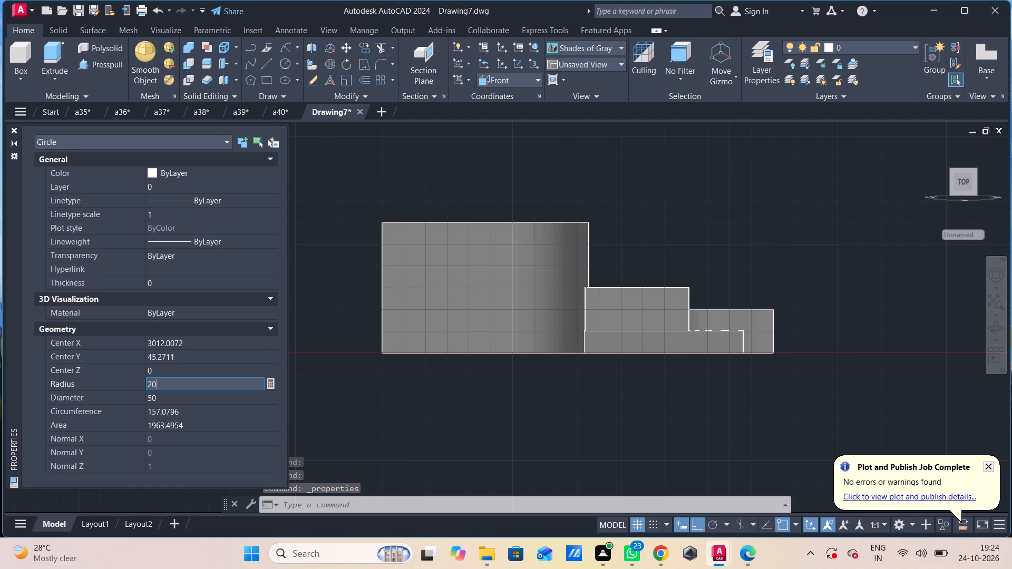
key(Return)
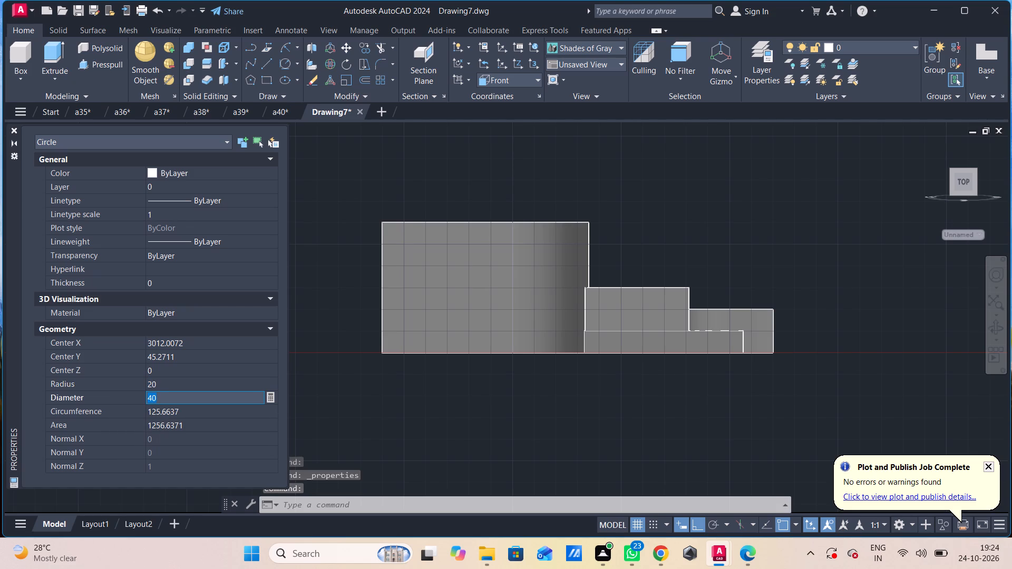
click(16, 129)
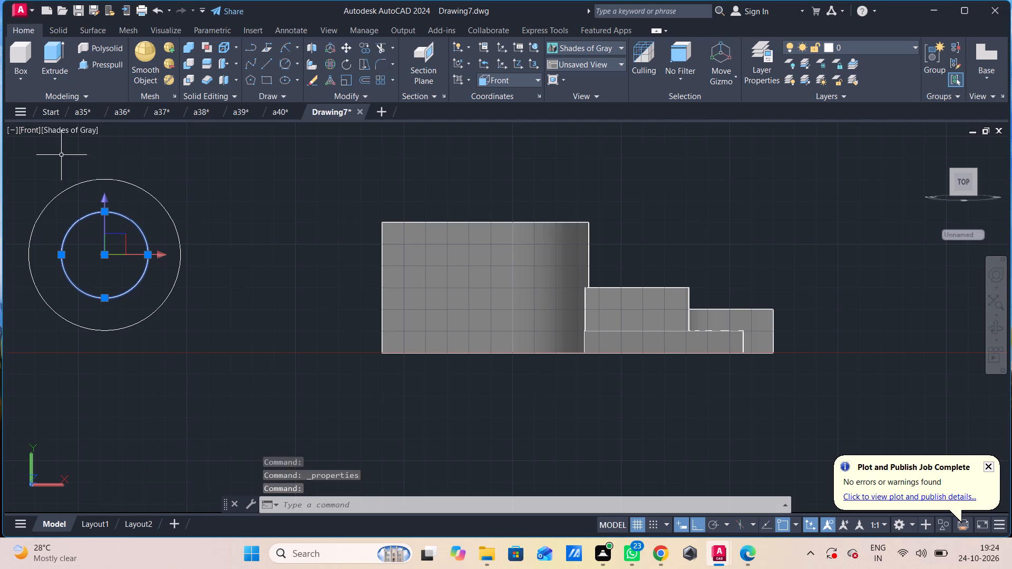
key(Return)
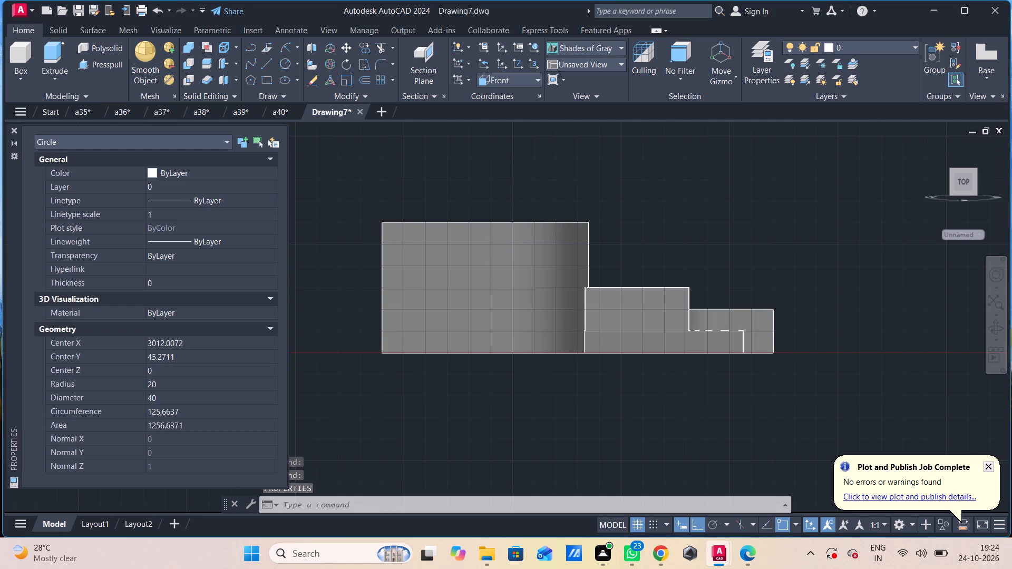
click(15, 125)
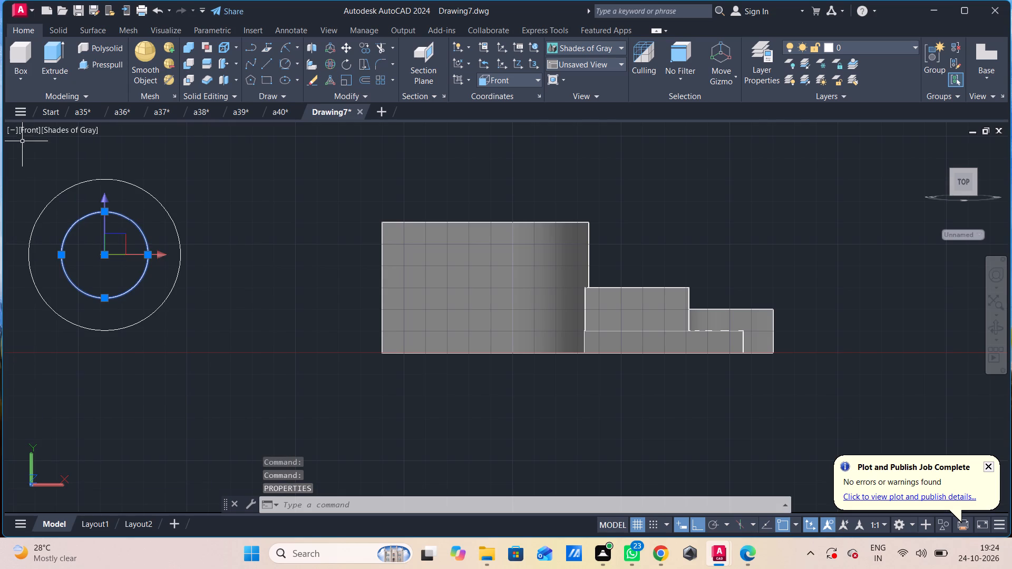
click(209, 270)
click(143, 276)
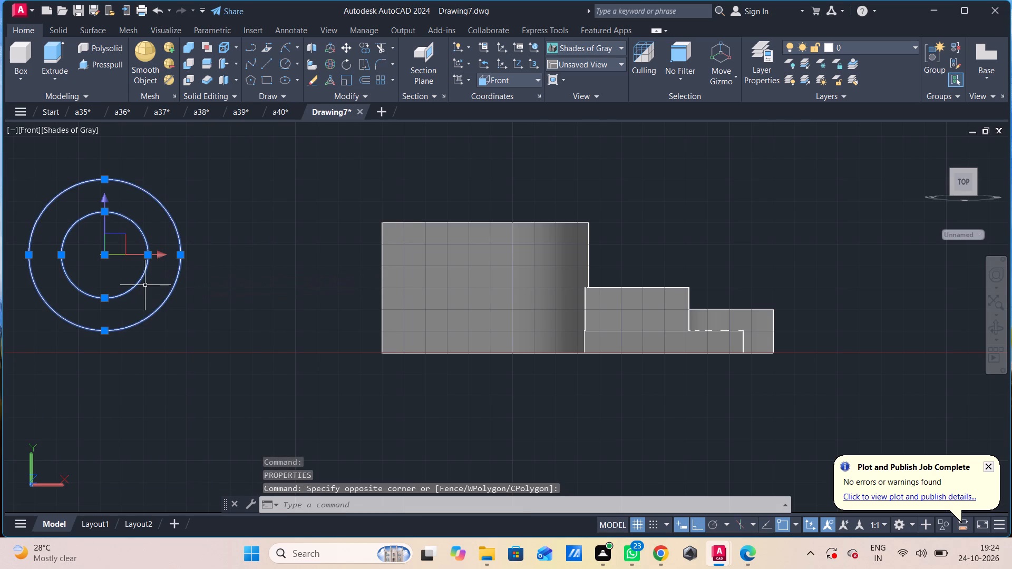
key(Escape)
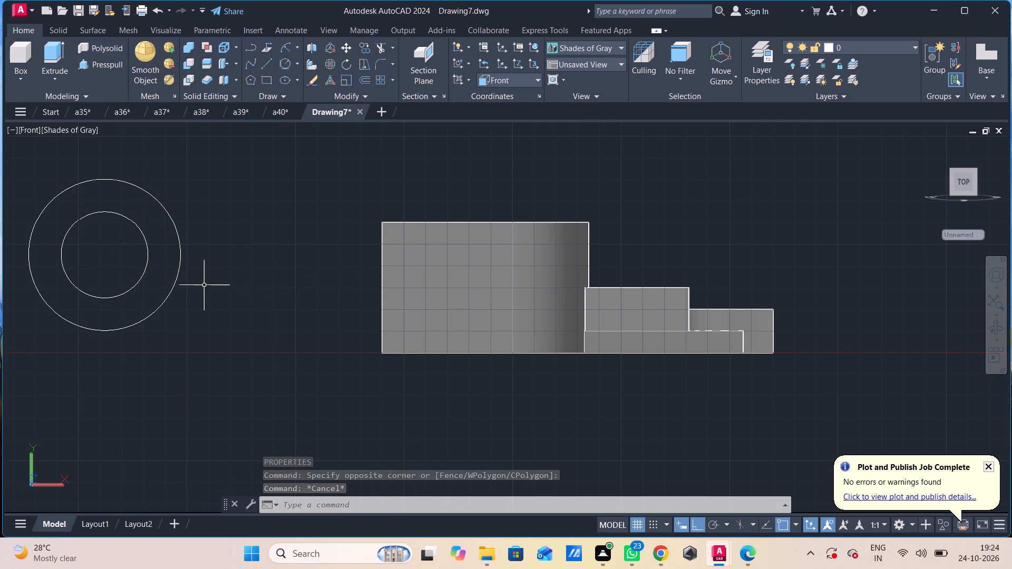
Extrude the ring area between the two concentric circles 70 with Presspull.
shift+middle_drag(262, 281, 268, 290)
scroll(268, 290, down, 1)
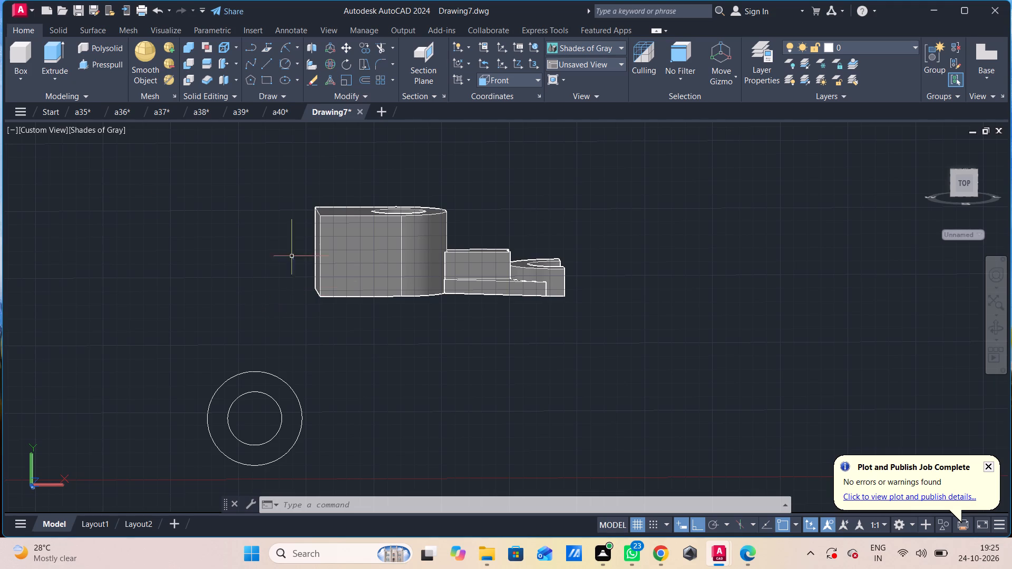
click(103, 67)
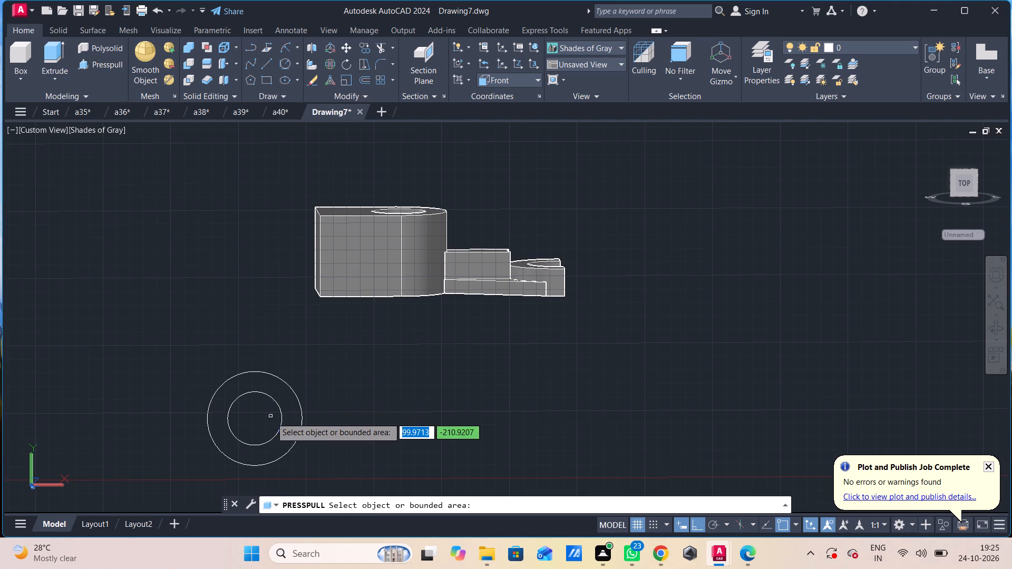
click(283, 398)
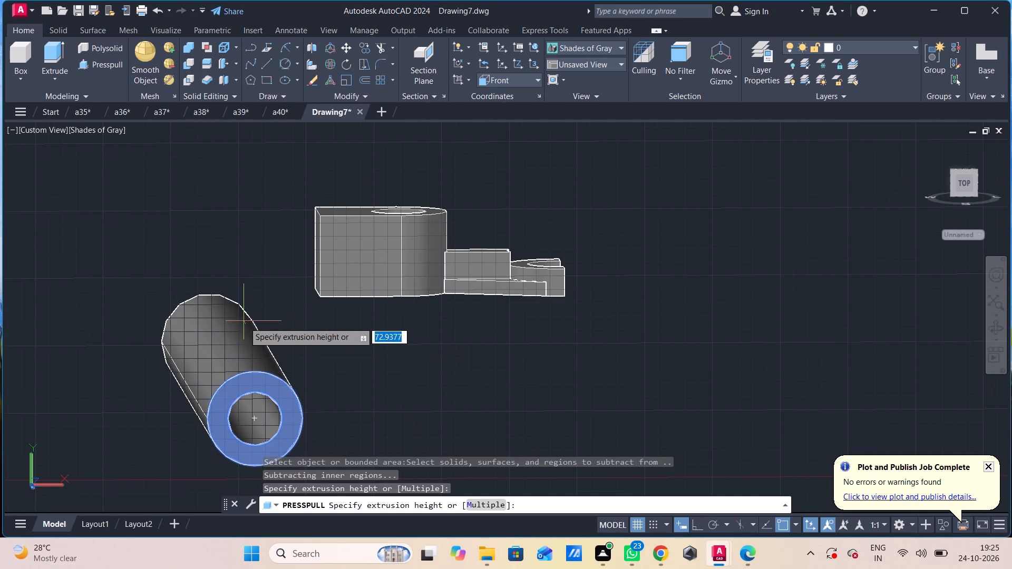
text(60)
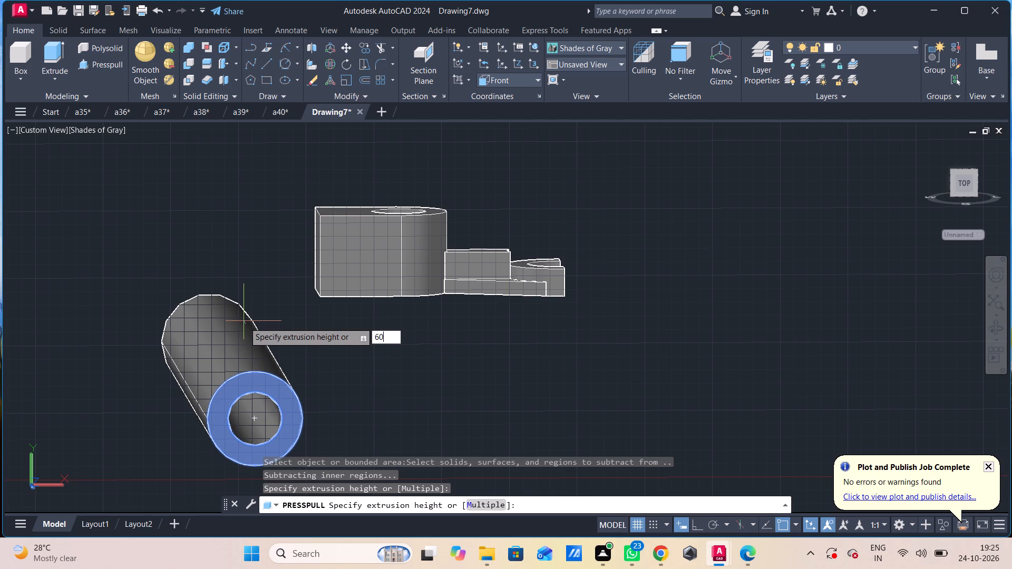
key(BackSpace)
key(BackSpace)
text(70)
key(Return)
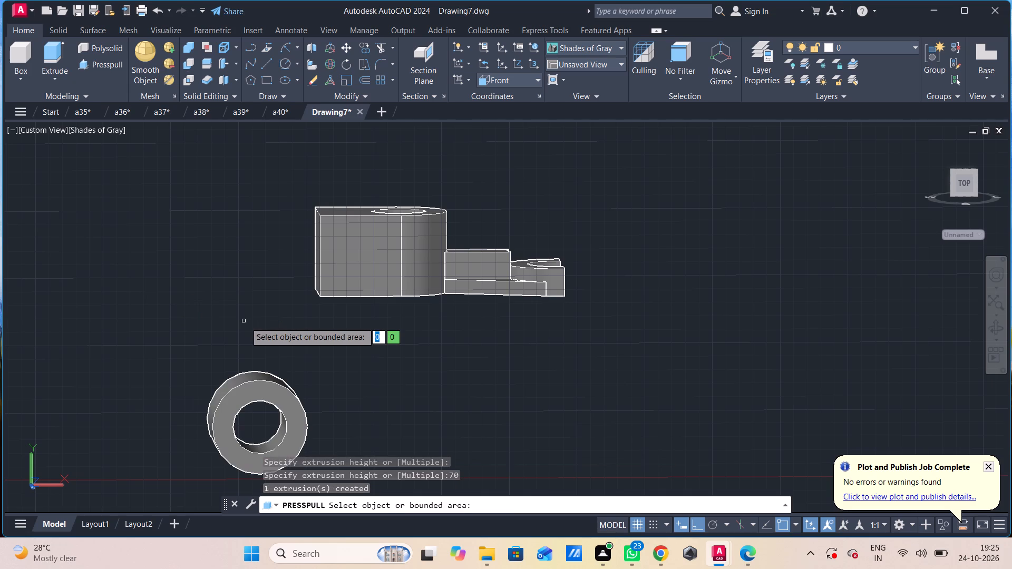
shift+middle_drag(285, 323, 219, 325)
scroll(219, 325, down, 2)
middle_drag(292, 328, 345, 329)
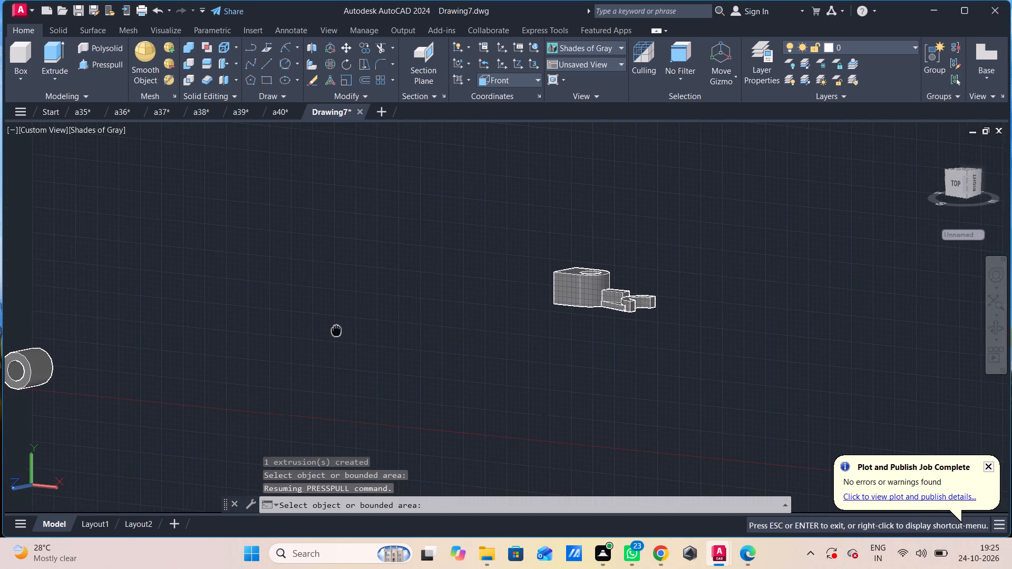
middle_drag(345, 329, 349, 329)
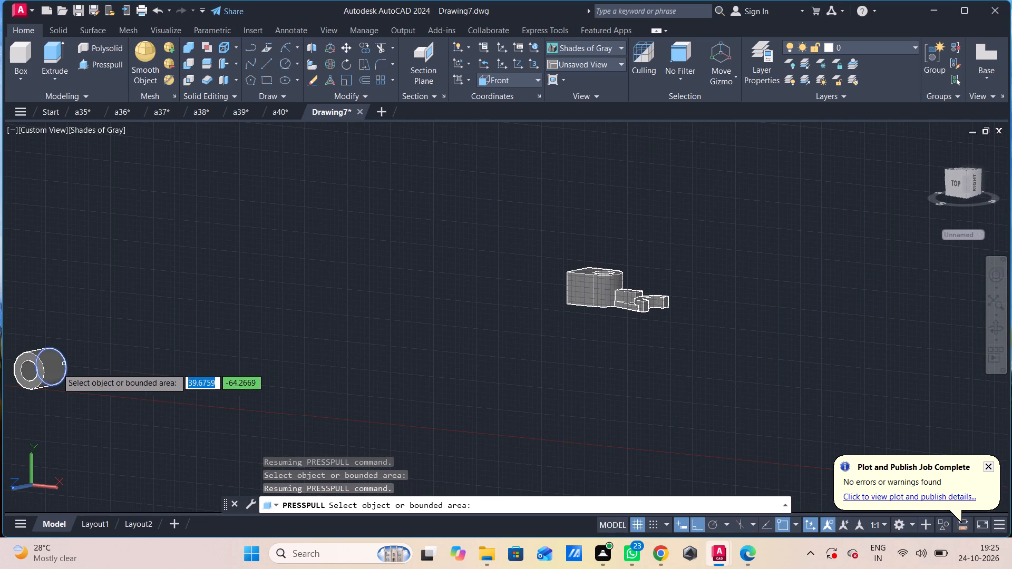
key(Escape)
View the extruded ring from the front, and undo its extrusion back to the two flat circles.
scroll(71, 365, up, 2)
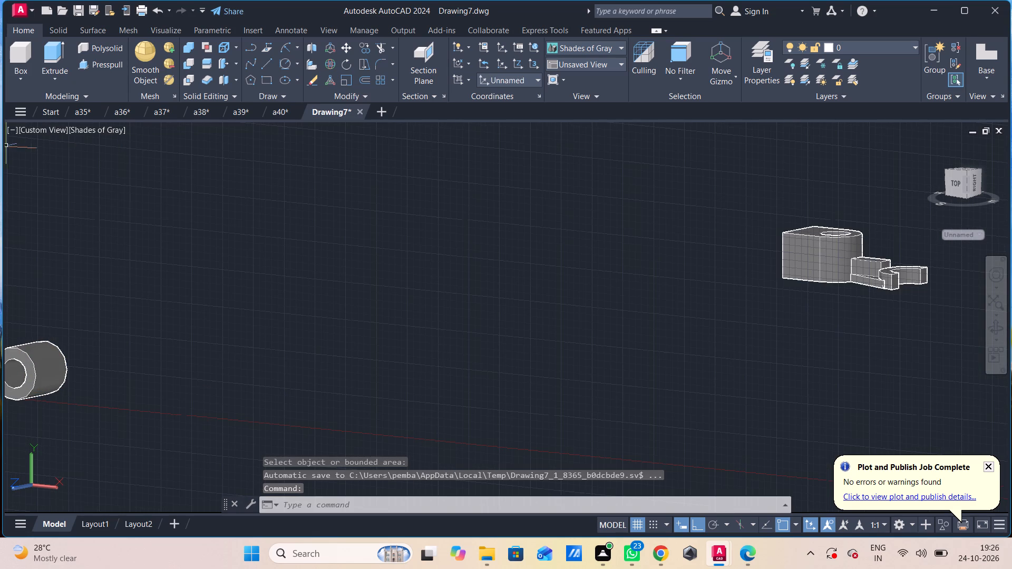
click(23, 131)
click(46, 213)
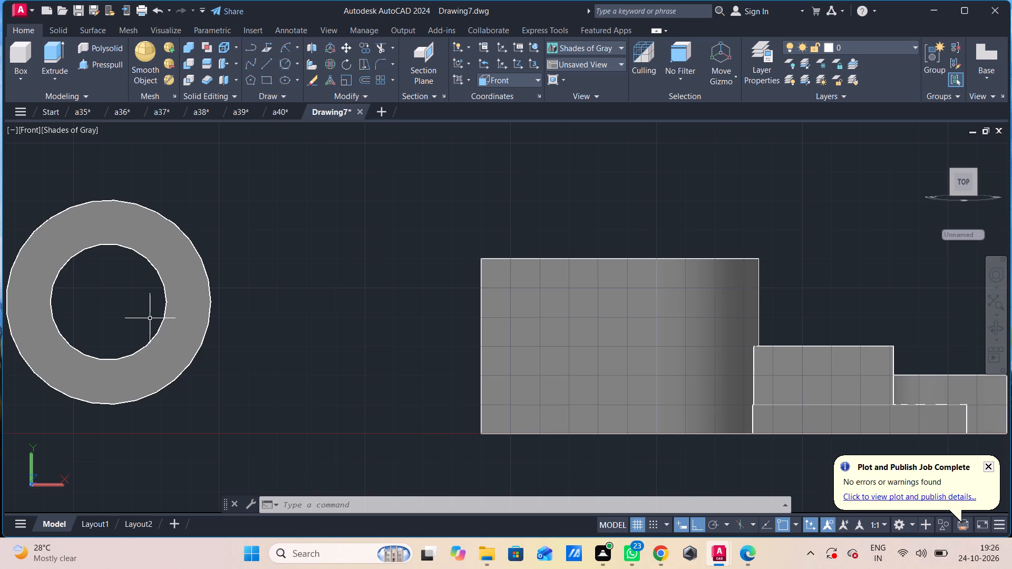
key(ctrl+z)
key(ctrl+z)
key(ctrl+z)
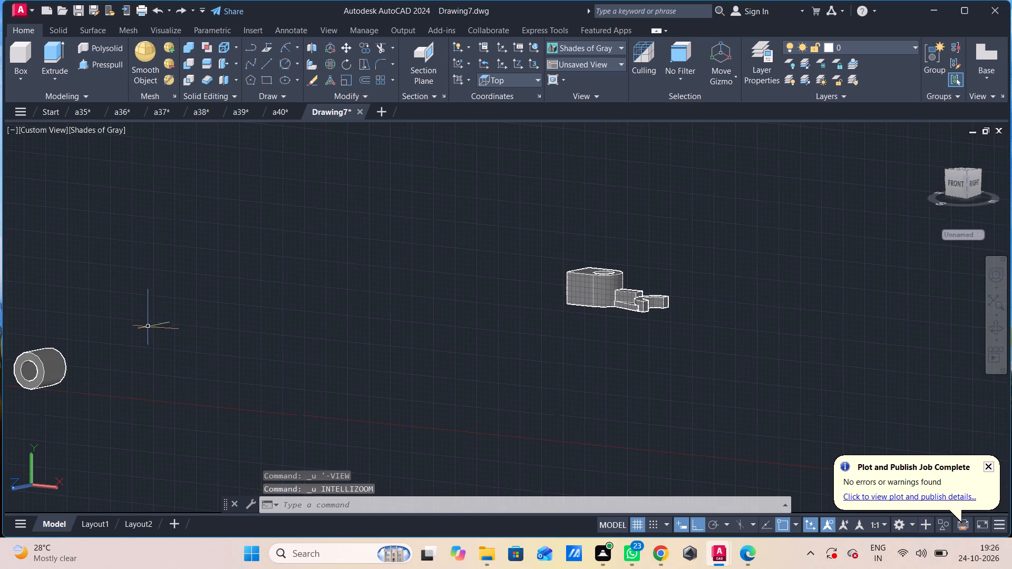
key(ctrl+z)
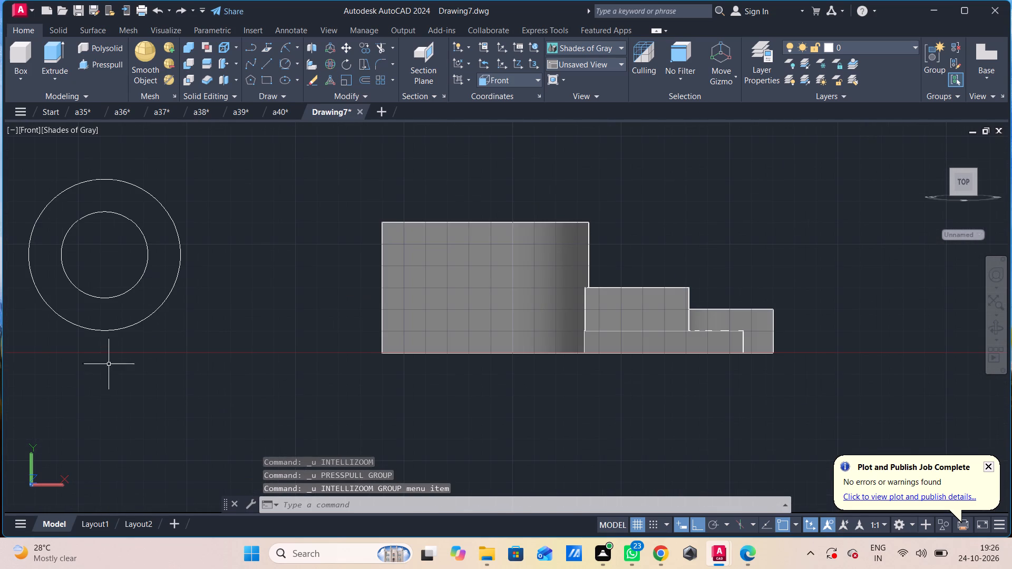
Extrude the outer circle of the concentric pair 70 with Presspull to form a solid cylinder.
click(115, 67)
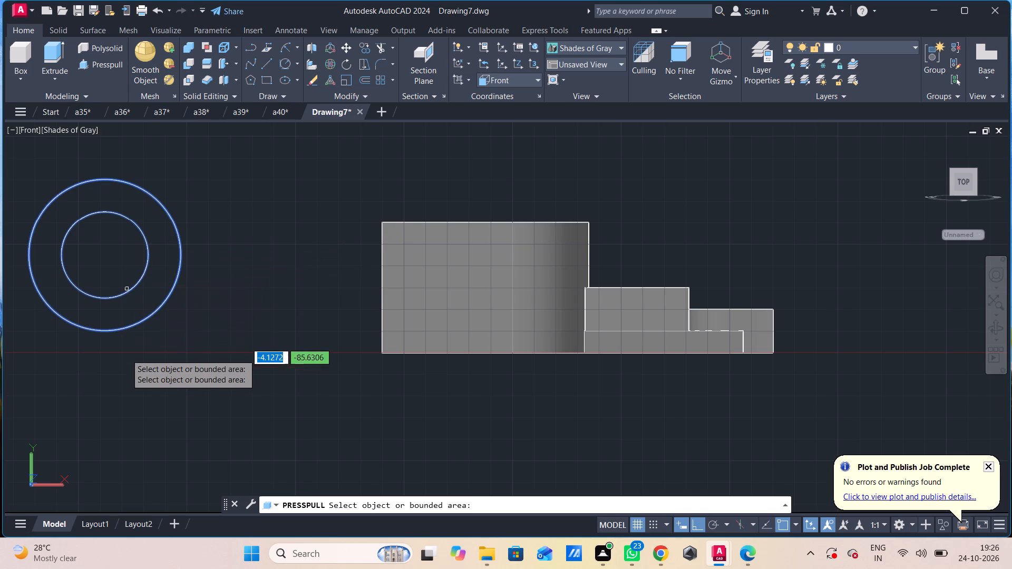
click(139, 325)
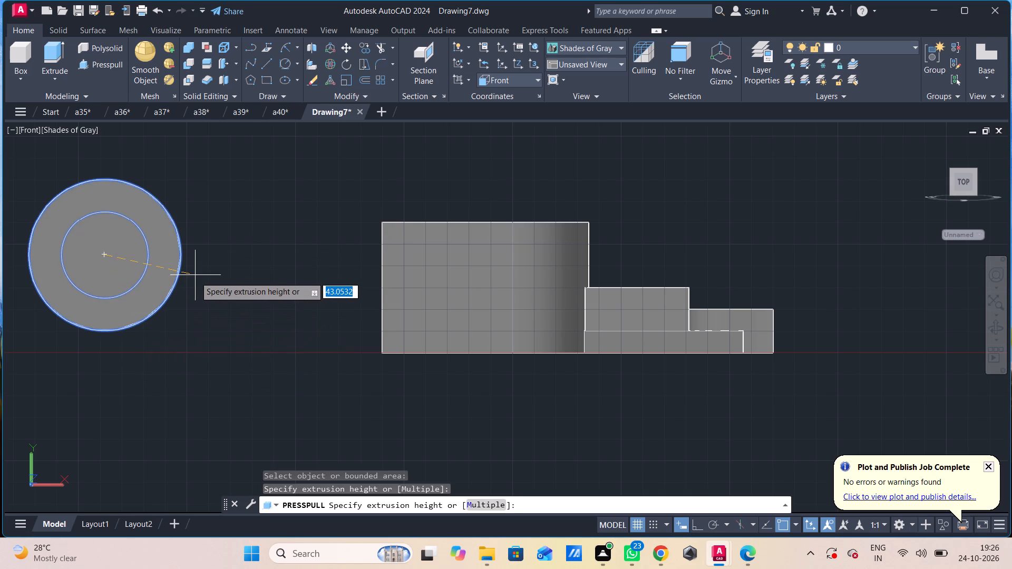
shift+middle_drag(196, 277, 153, 302)
scroll(153, 302, down, 1)
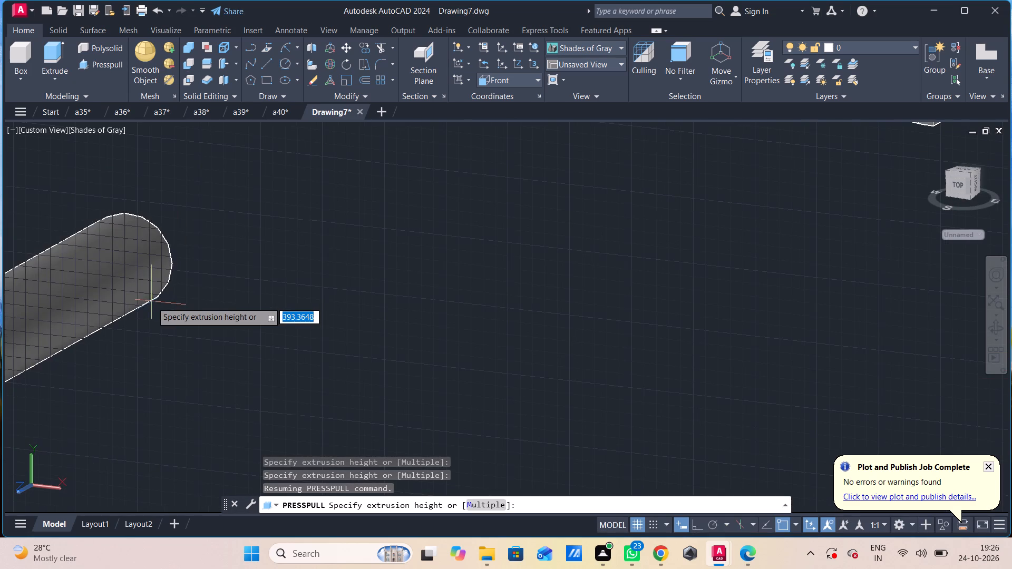
scroll(152, 302, down, 3)
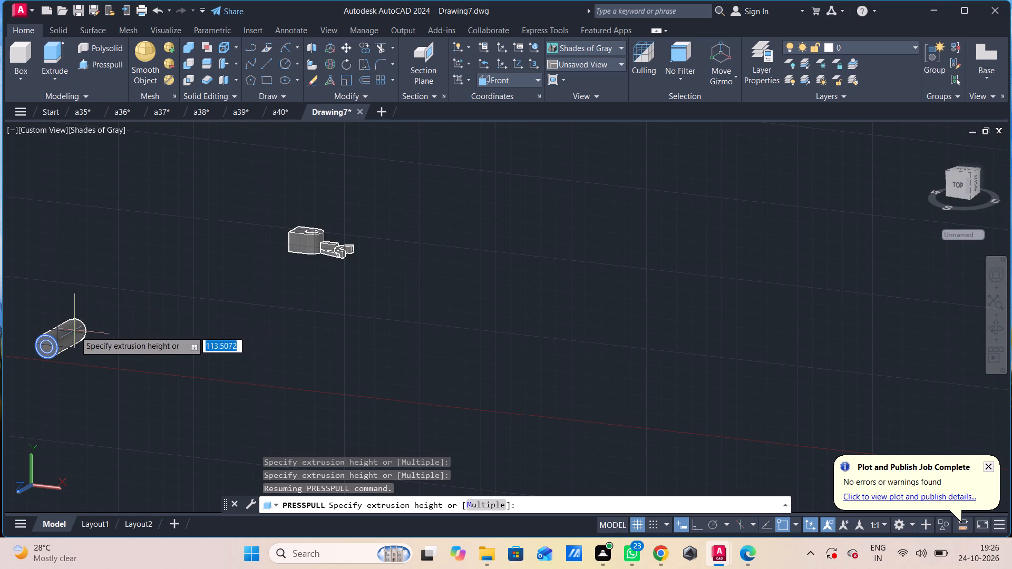
key(6)
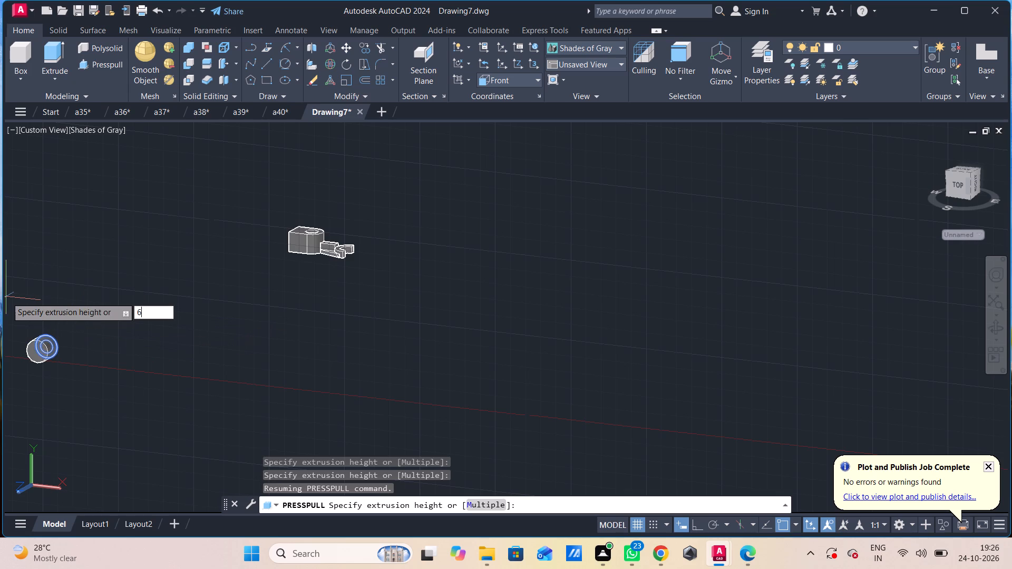
key(BackSpace)
text(70)
key(Return)
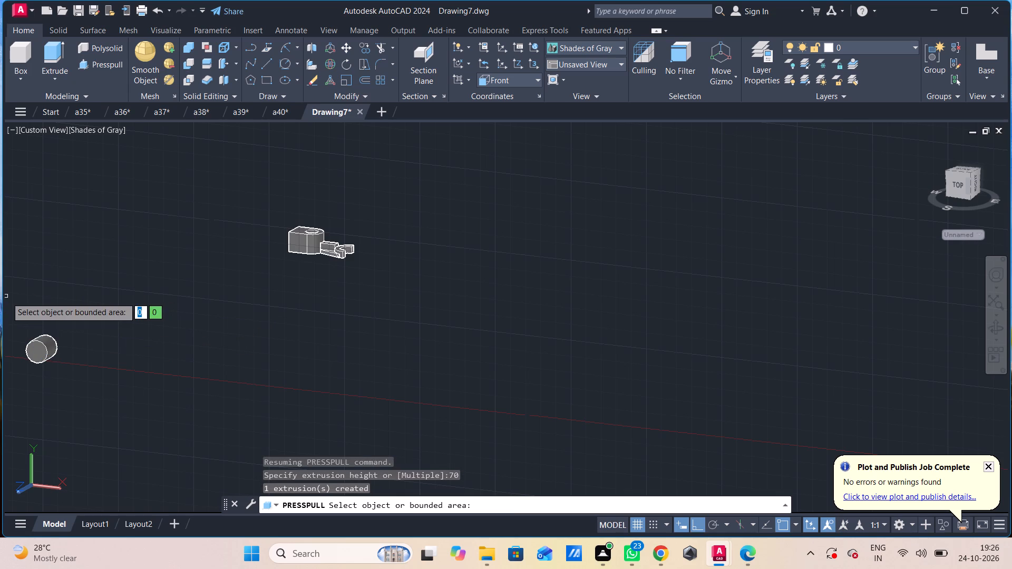
key(Escape)
Move the cylinder by its end-face centre to the midpoint of the end block's vertical corner edge.
click(42, 348)
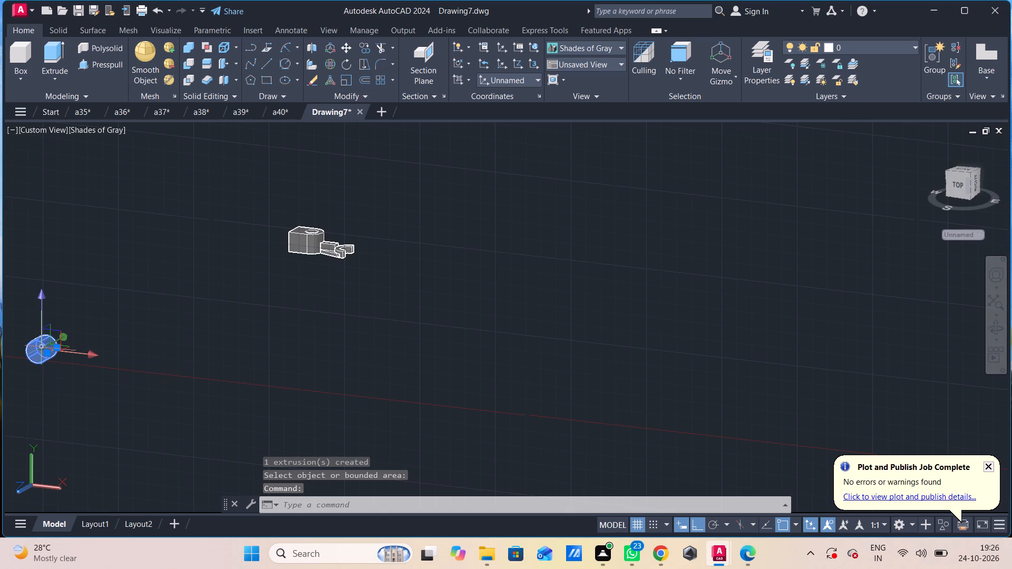
text(m)
key(space)
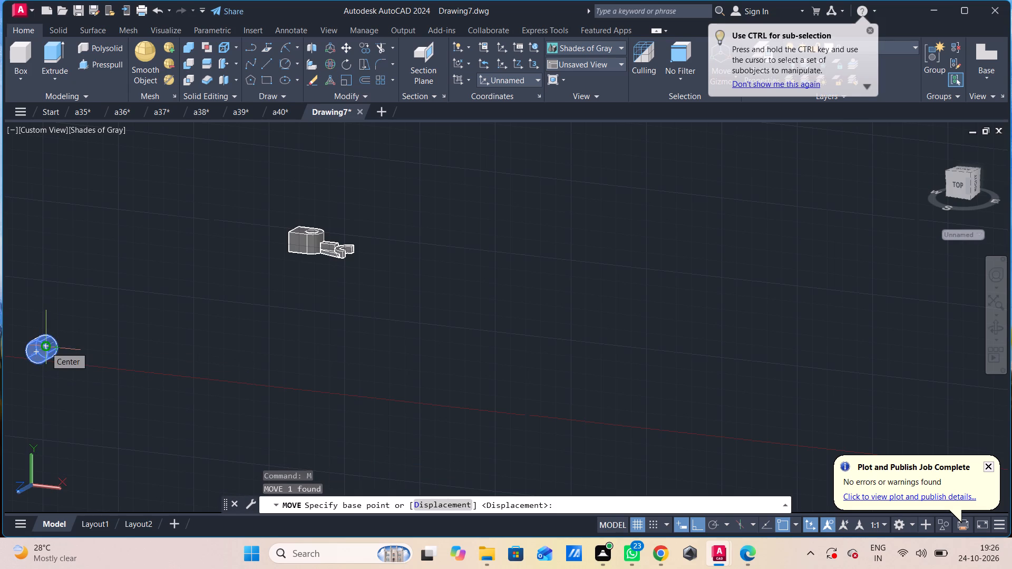
scroll(47, 347, up, 2)
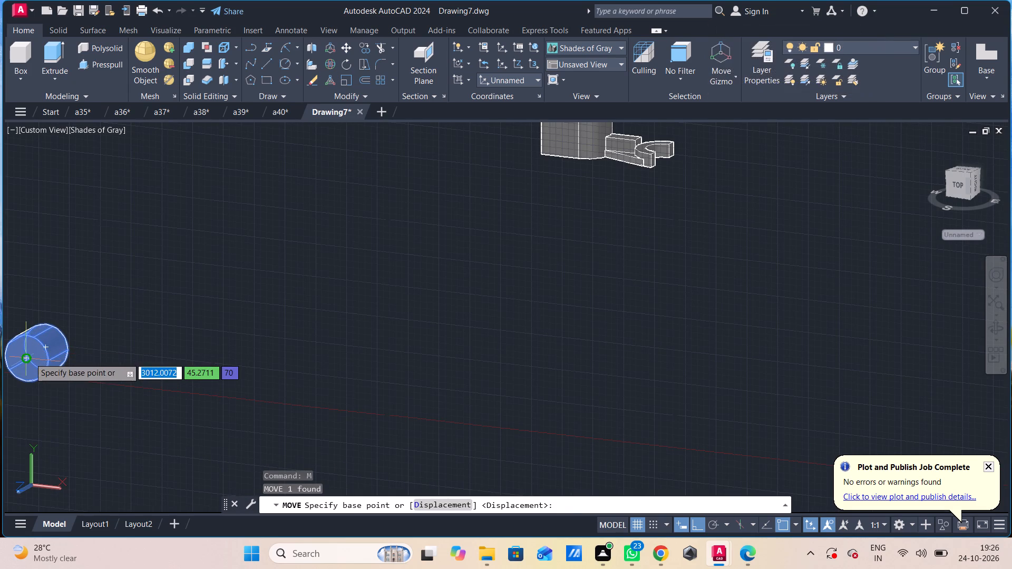
click(30, 358)
middle_drag(402, 227, 363, 320)
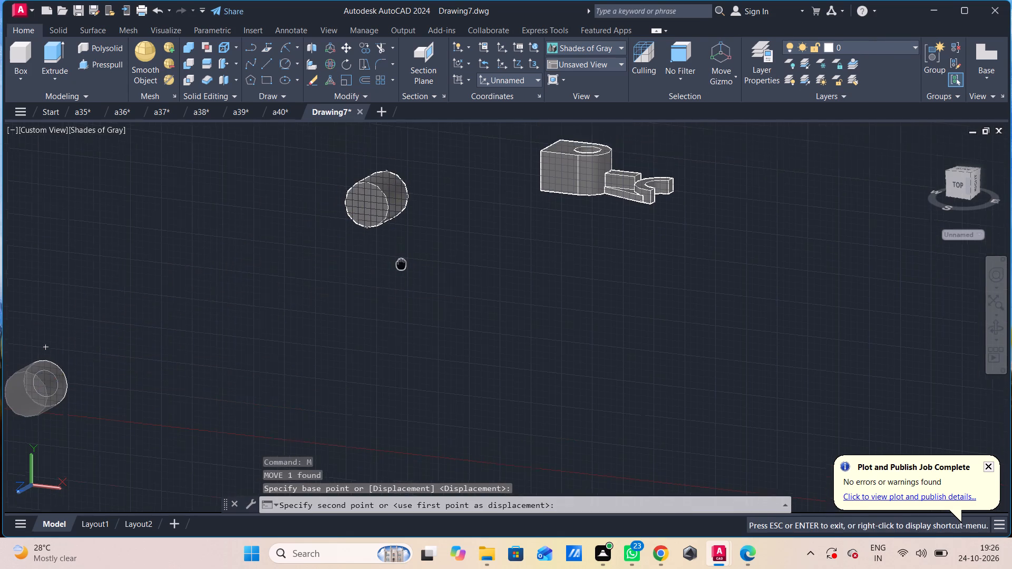
middle_drag(363, 320, 319, 365)
scroll(386, 307, up, 3)
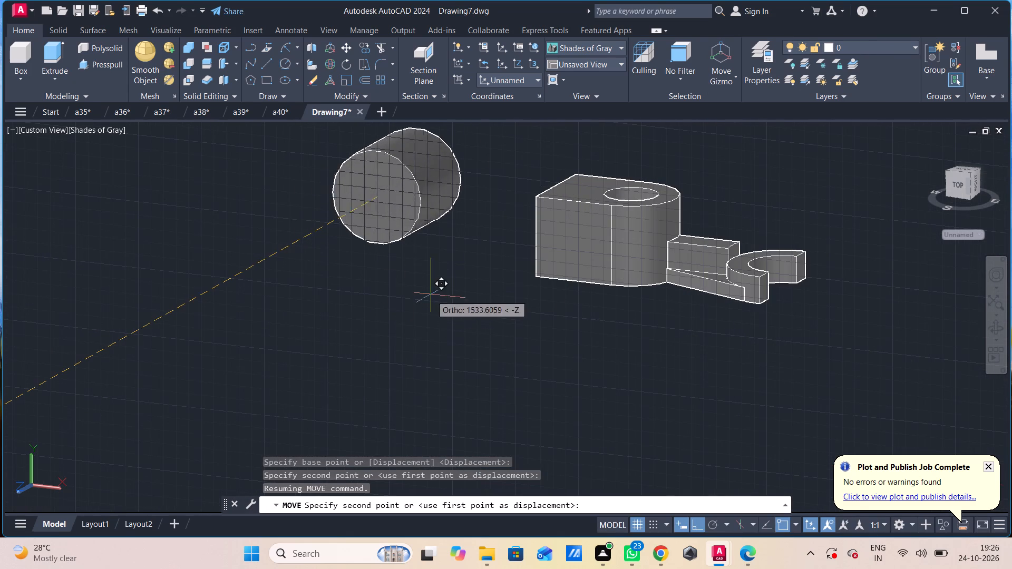
click(540, 237)
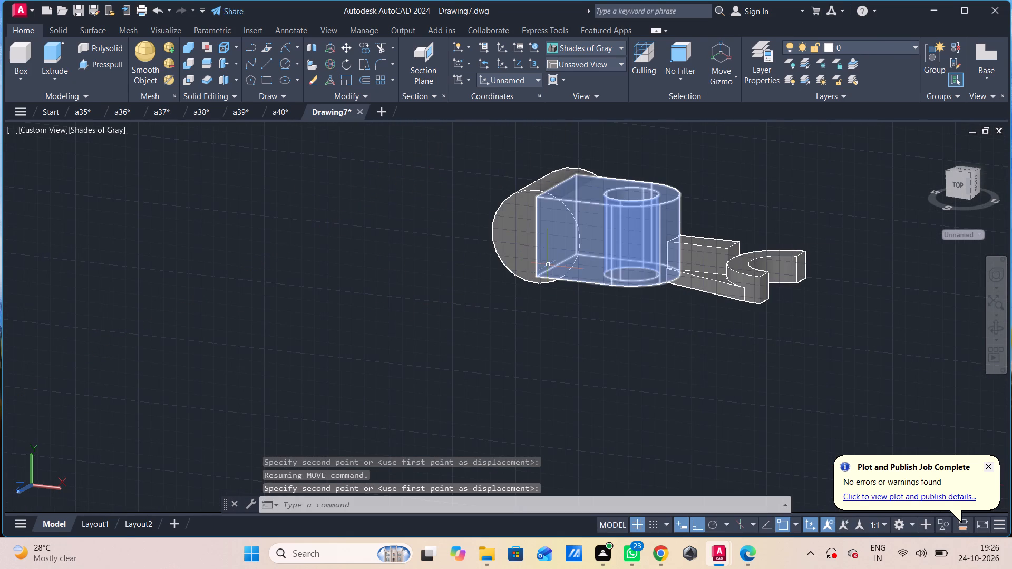
Presspull the area where the block overlaps the cylinder's end face through the cylinder's length, and inspect the joint.
shift+middle_drag(566, 284, 484, 315)
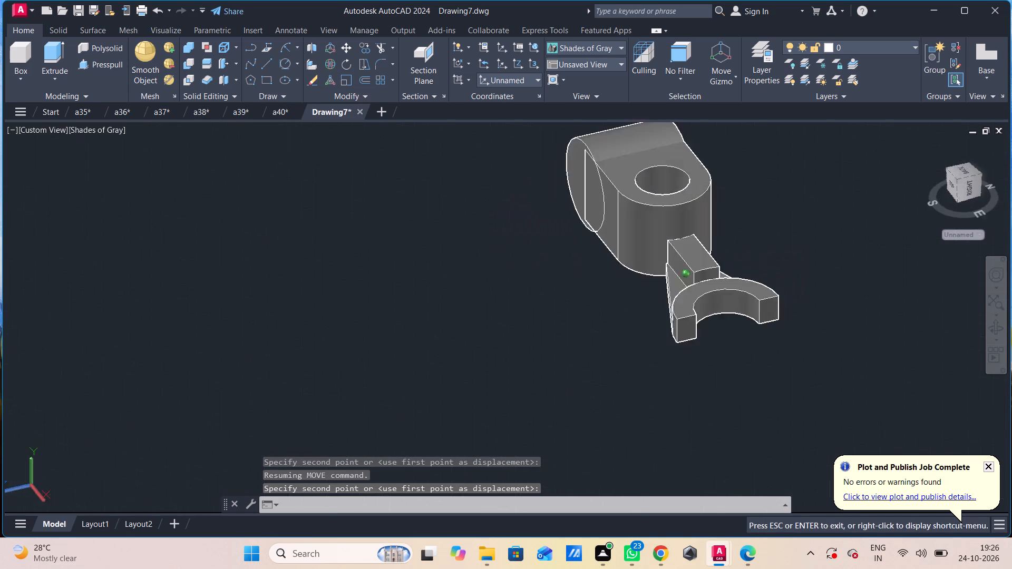
shift+middle_drag(484, 315, 286, 283)
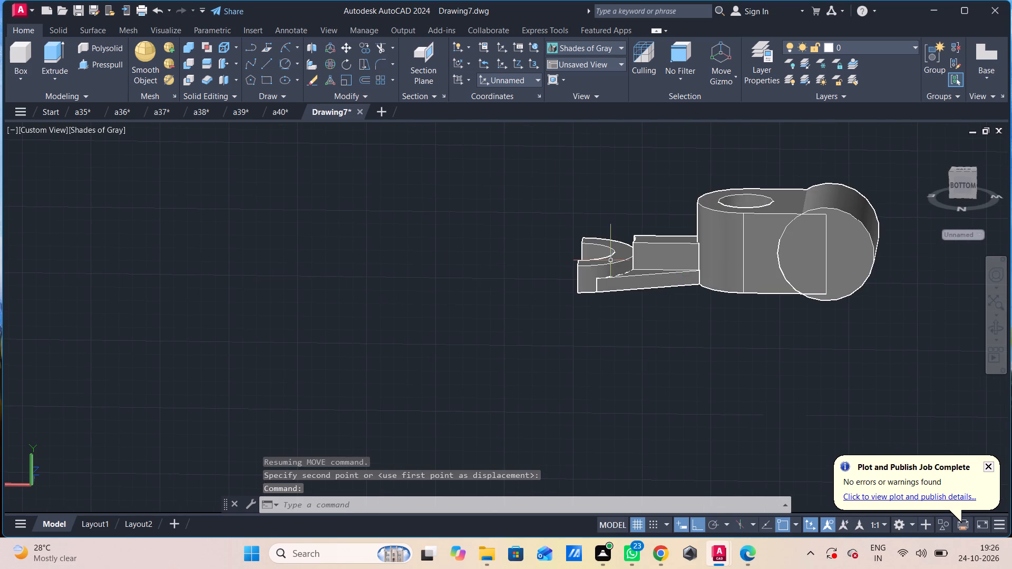
click(114, 62)
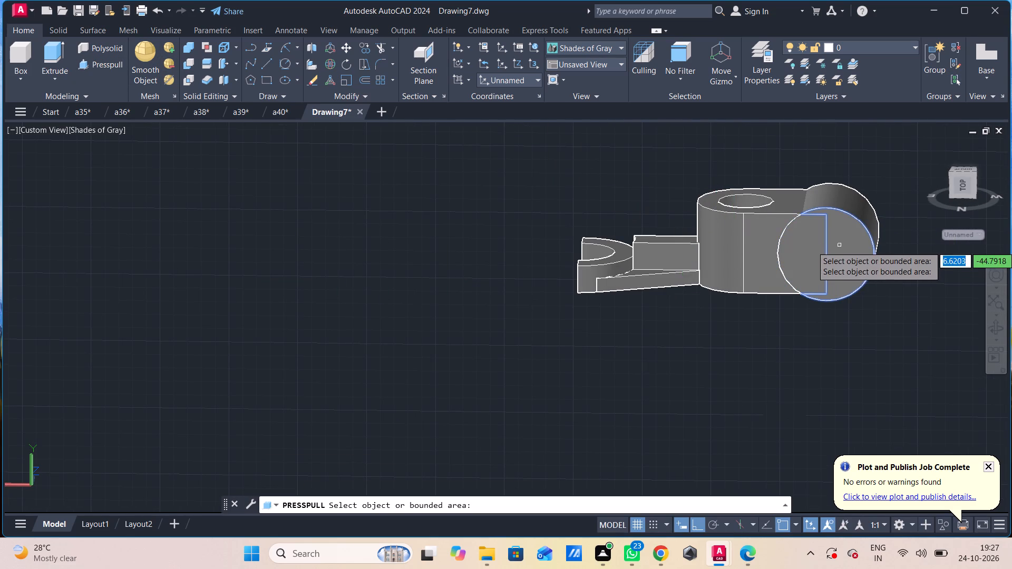
click(809, 256)
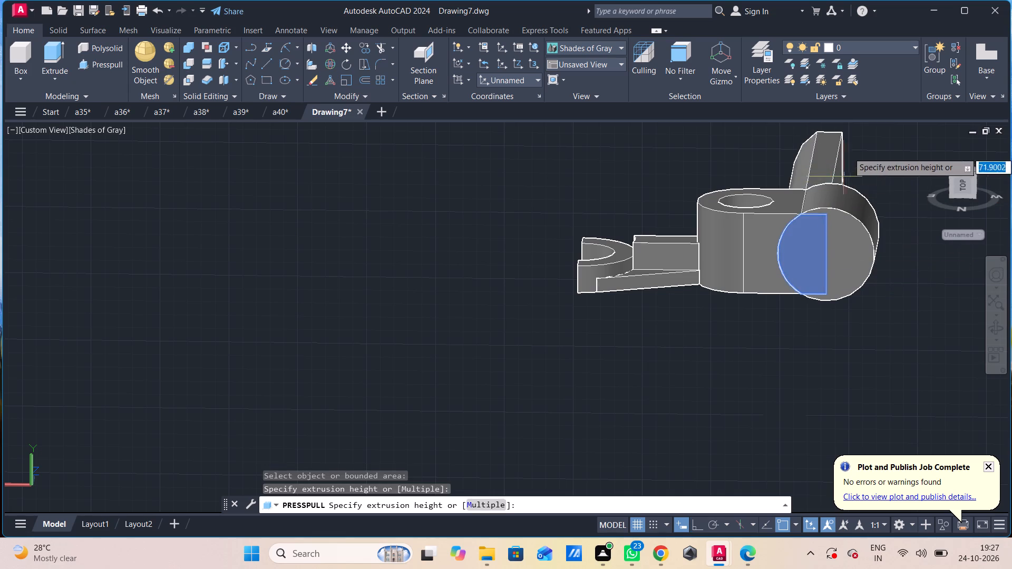
click(848, 152)
shift+middle_drag(854, 166, 788, 228)
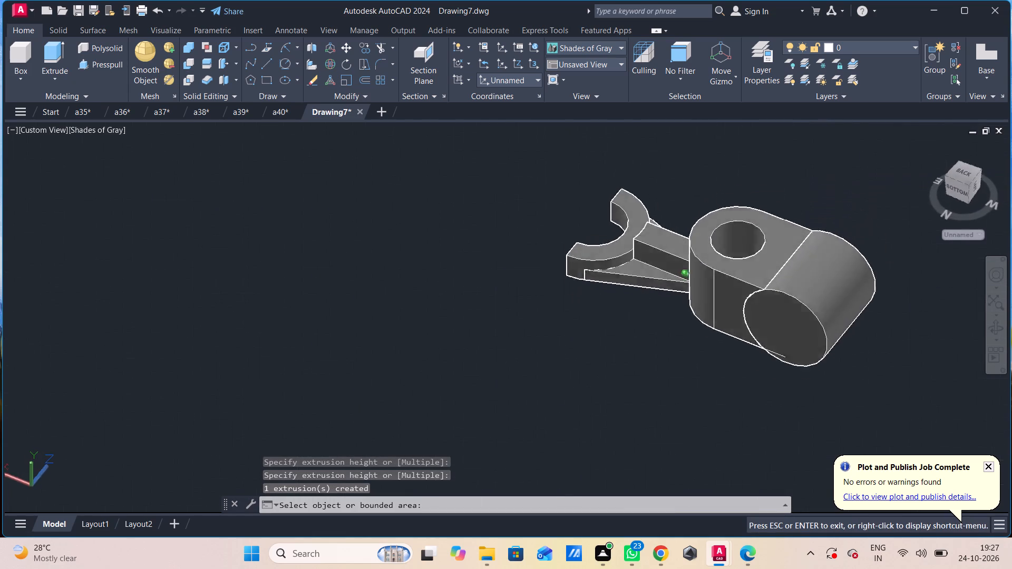
shift+middle_drag(788, 228, 570, 258)
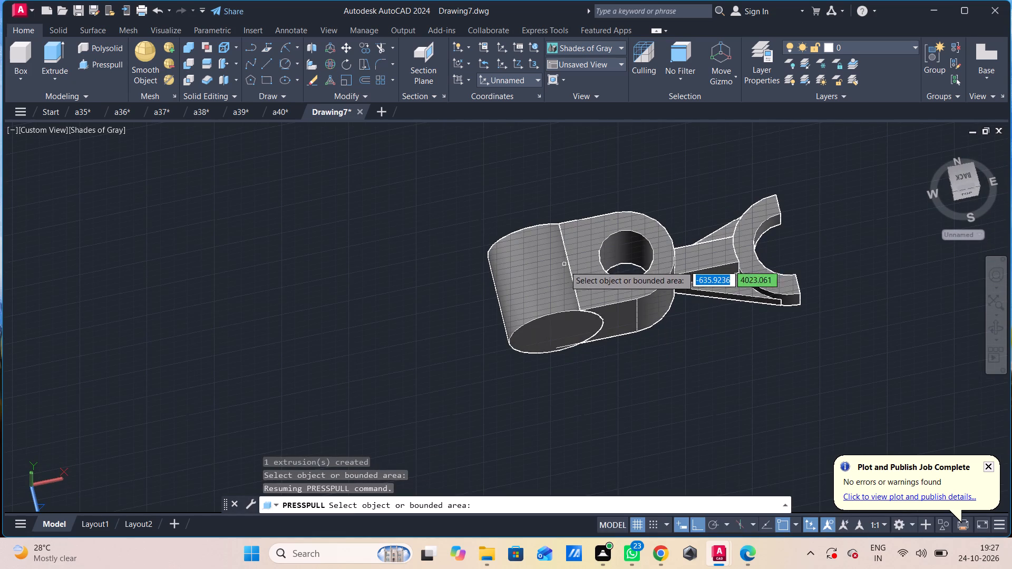
shift+middle_drag(571, 266, 569, 229)
scroll(554, 243, down, 1)
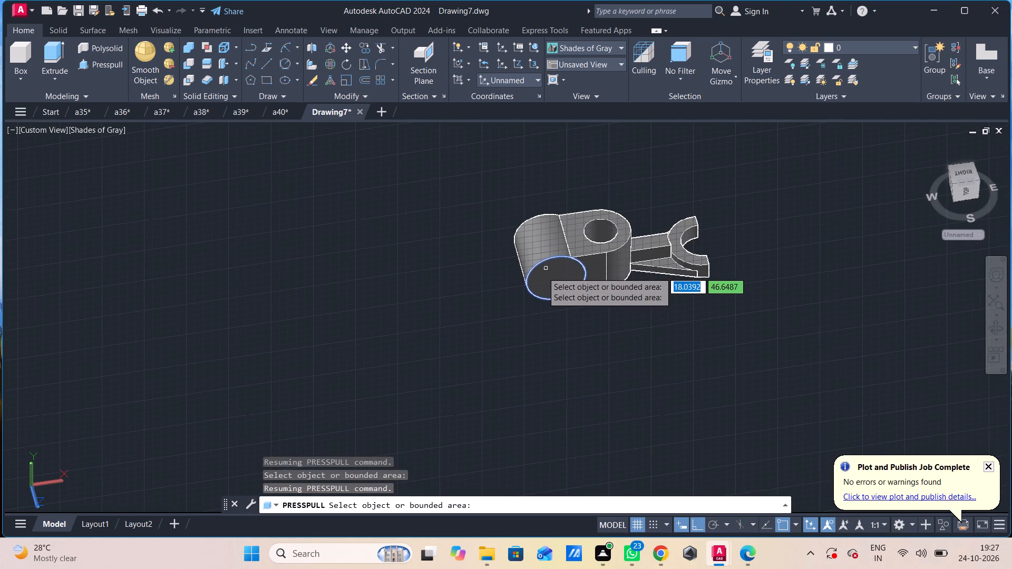
scroll(542, 272, down, 1)
shift+middle_drag(542, 272, 541, 252)
key(Escape)
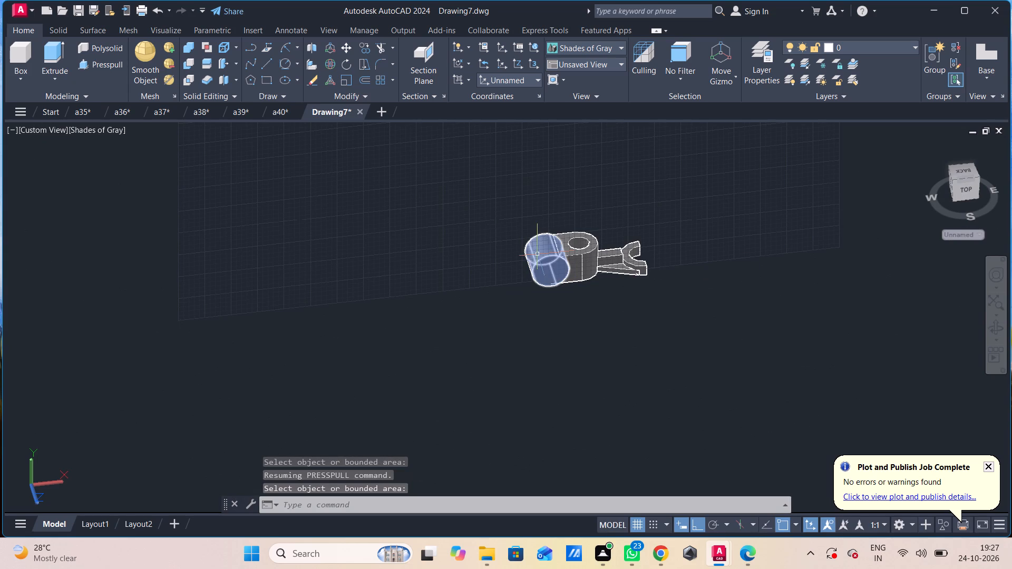
In the front view, move the radius 20 circle by its centre to the centre of the cylinder's end face.
click(28, 127)
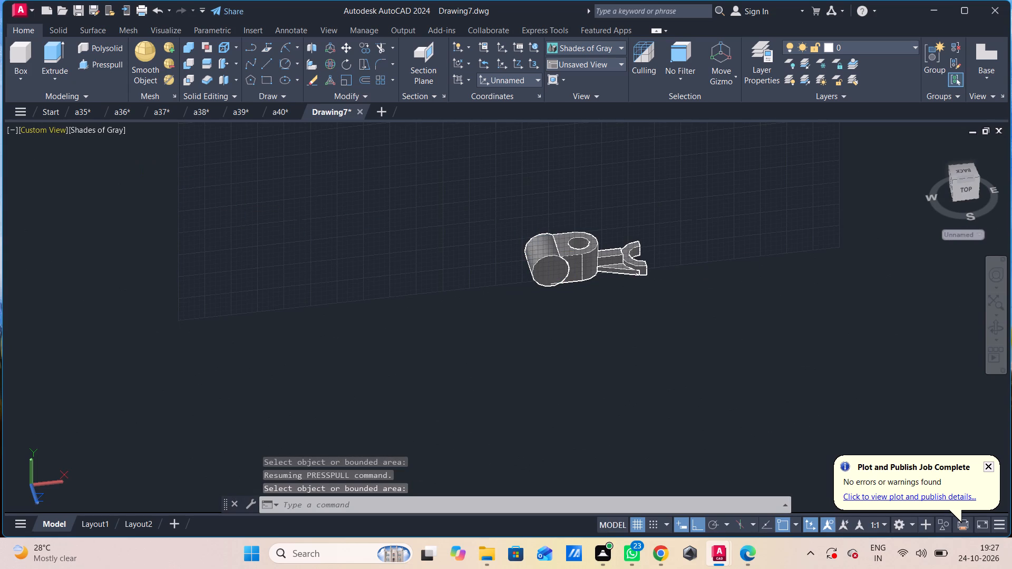
click(69, 213)
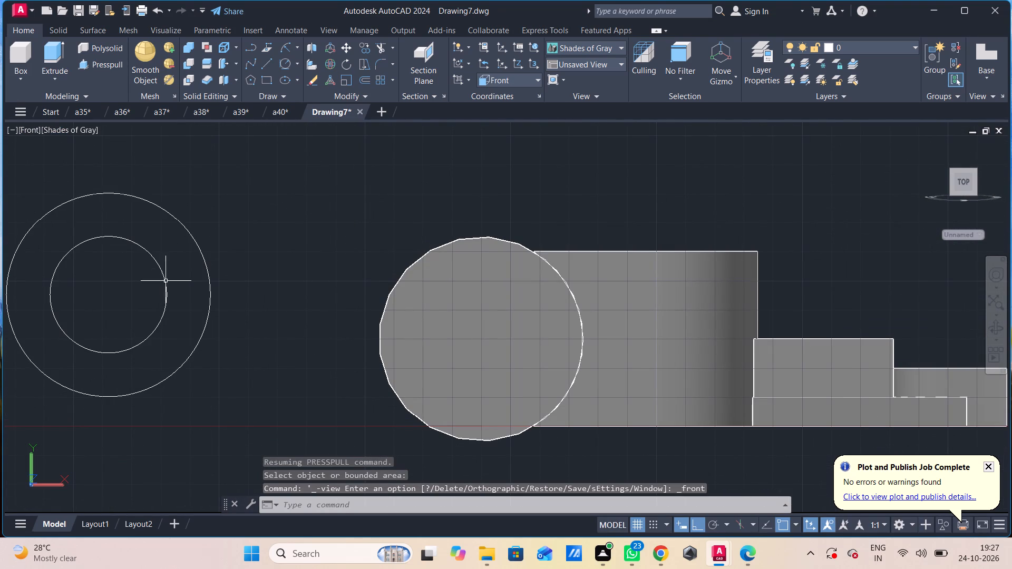
click(167, 282)
text(m)
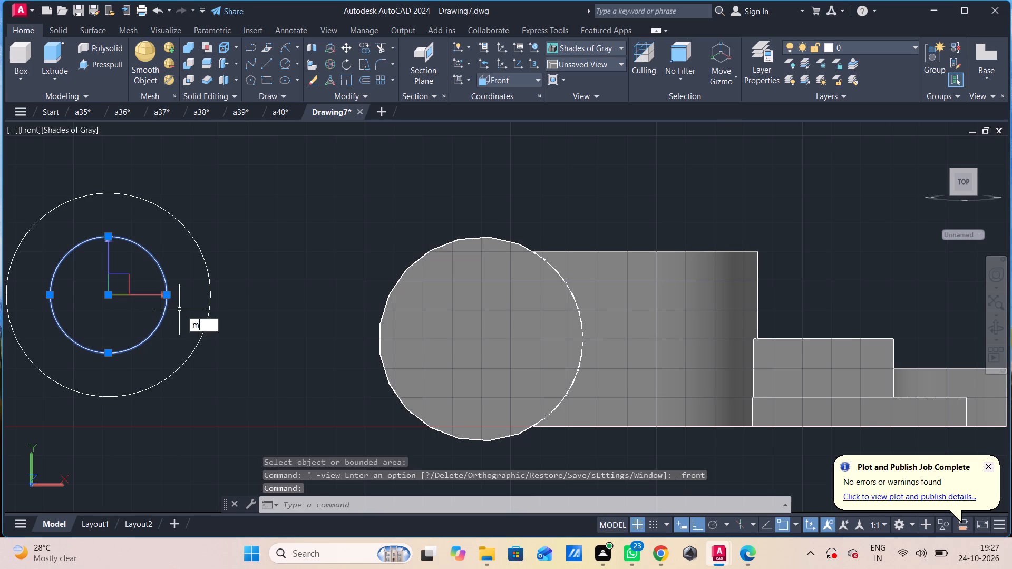
key(space)
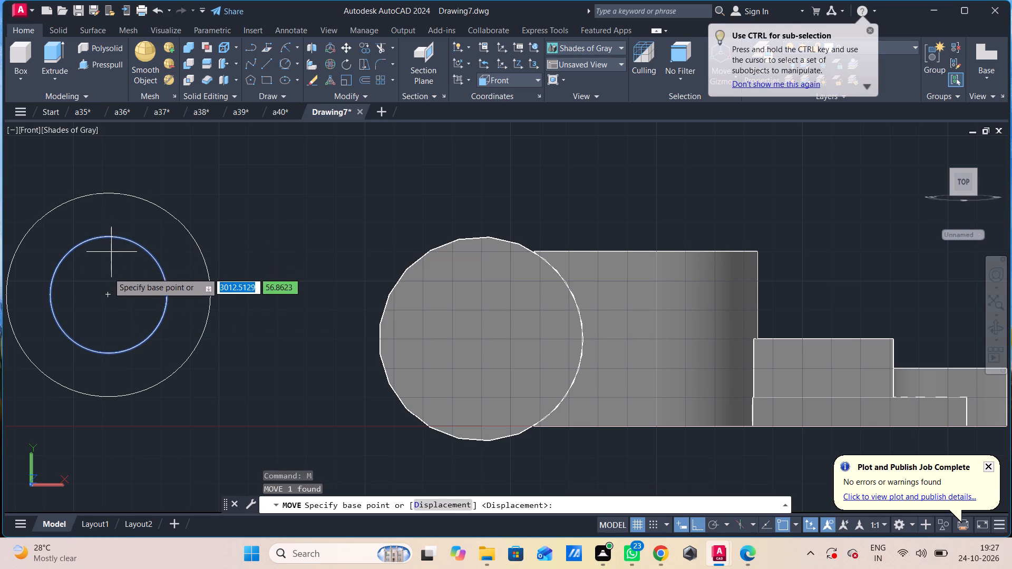
click(102, 299)
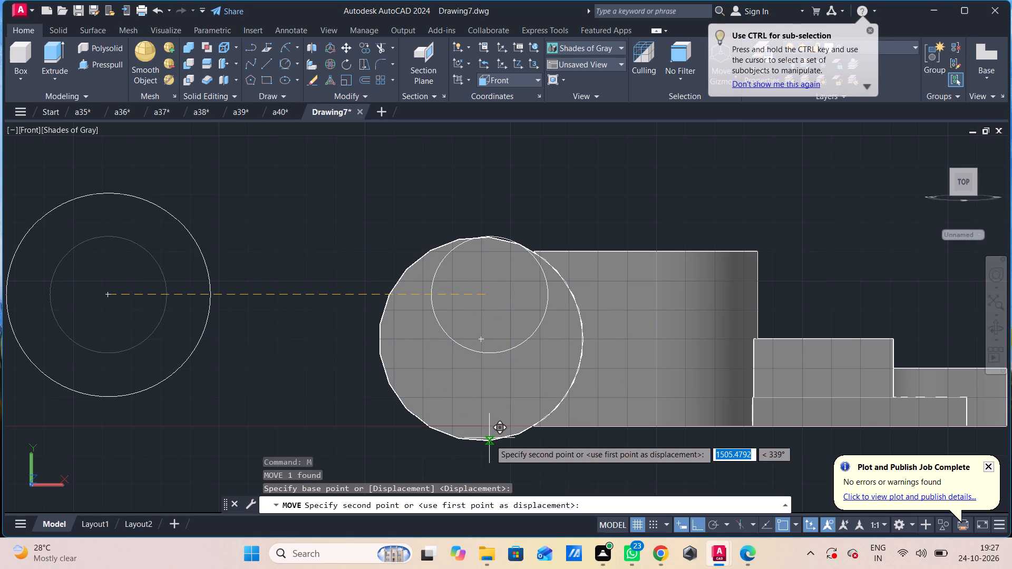
click(481, 342)
key(Escape)
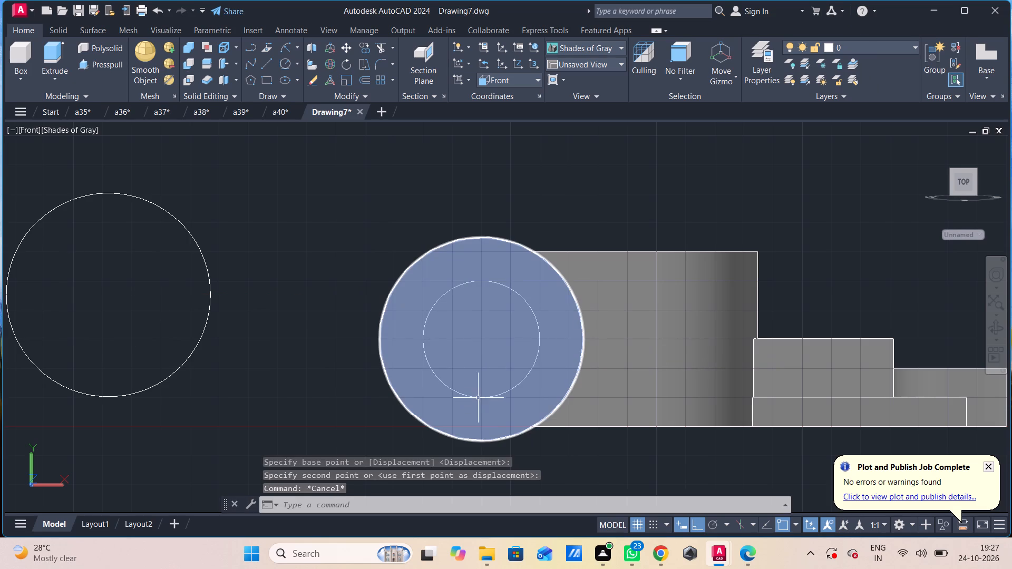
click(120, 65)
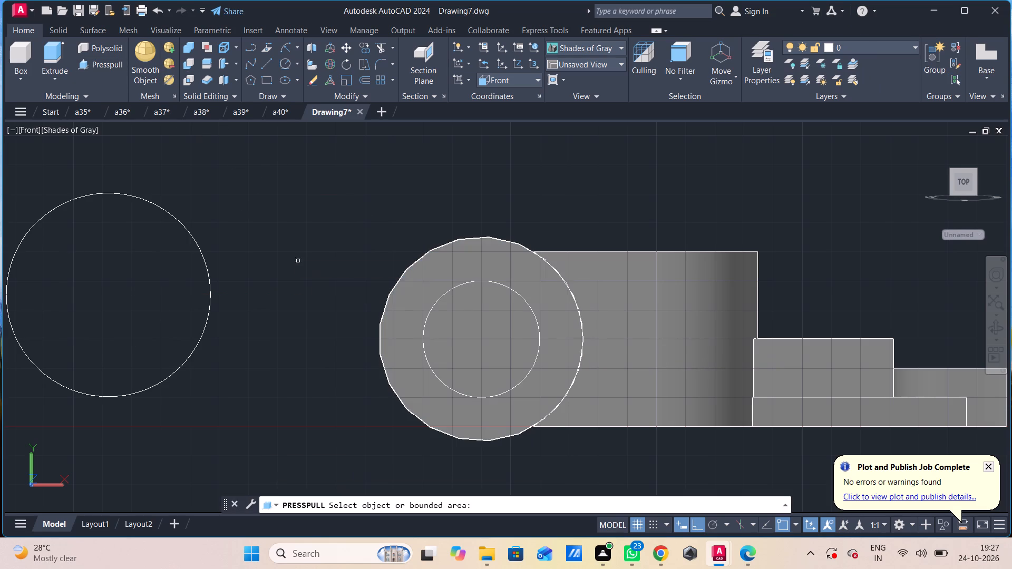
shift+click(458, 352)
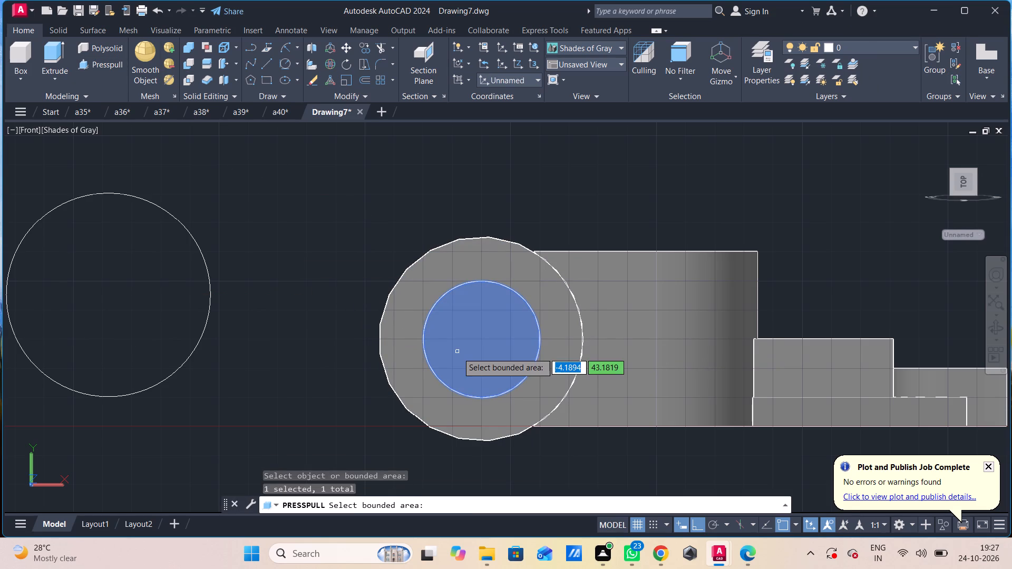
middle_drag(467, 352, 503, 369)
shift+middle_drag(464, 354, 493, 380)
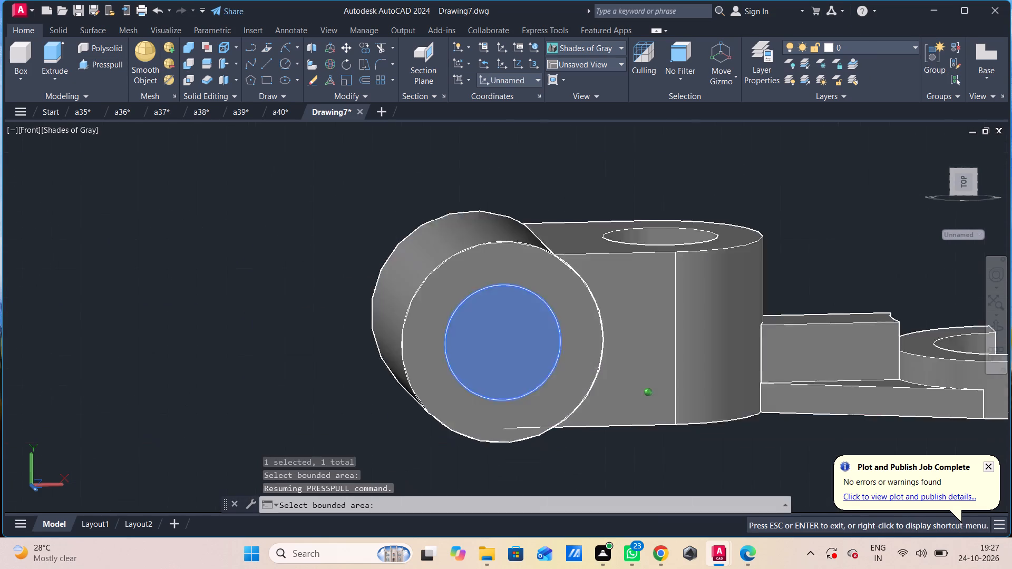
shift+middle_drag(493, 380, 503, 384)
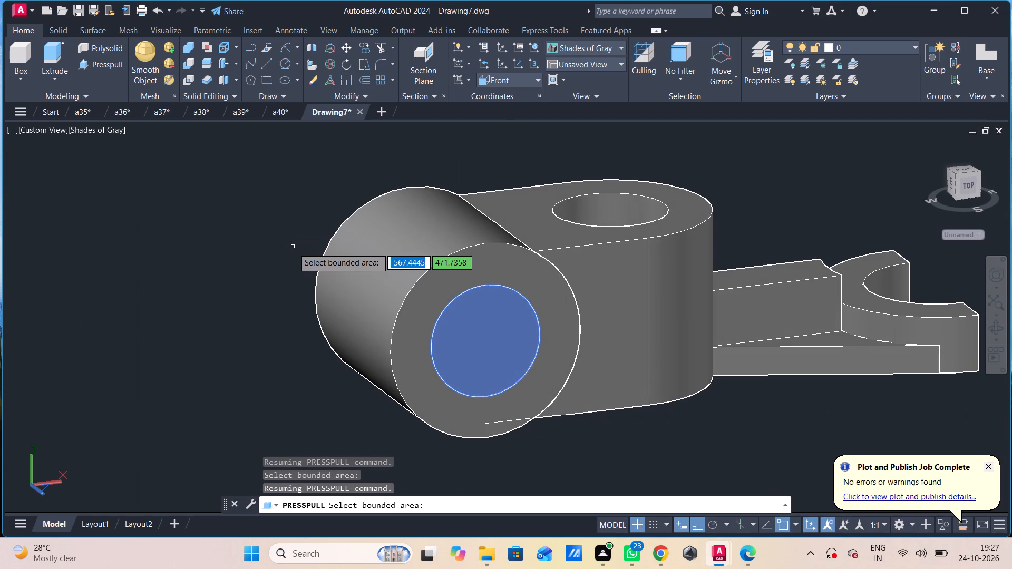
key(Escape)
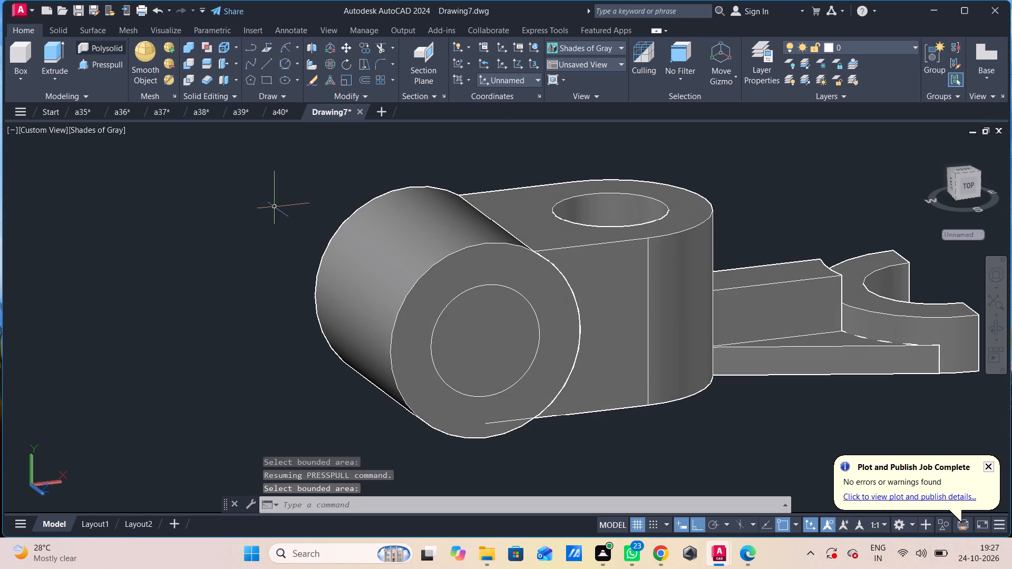
Presspull the circular area on the cylinder's end face through the cylinder to cut a through hole.
click(103, 60)
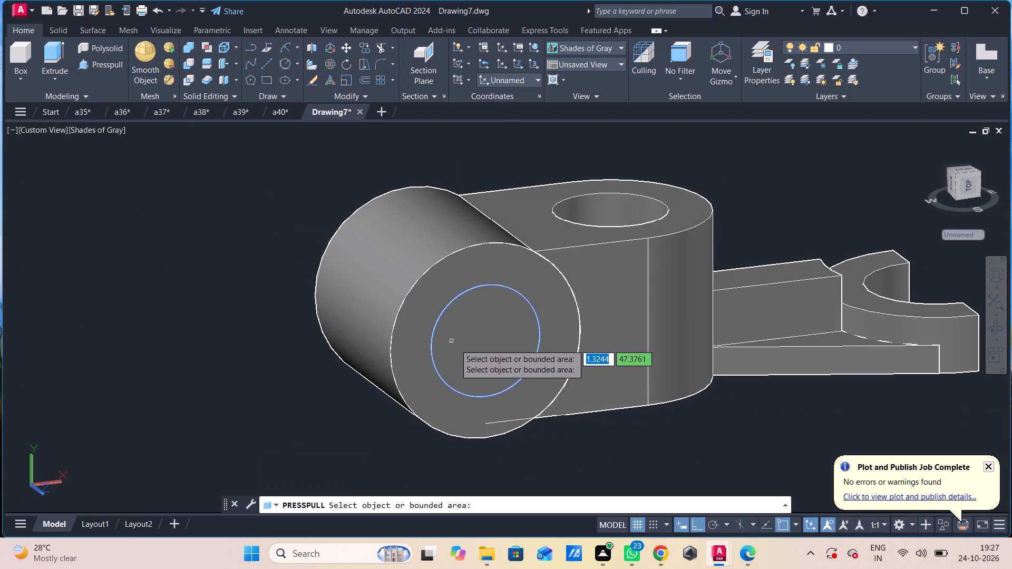
click(455, 344)
click(271, 201)
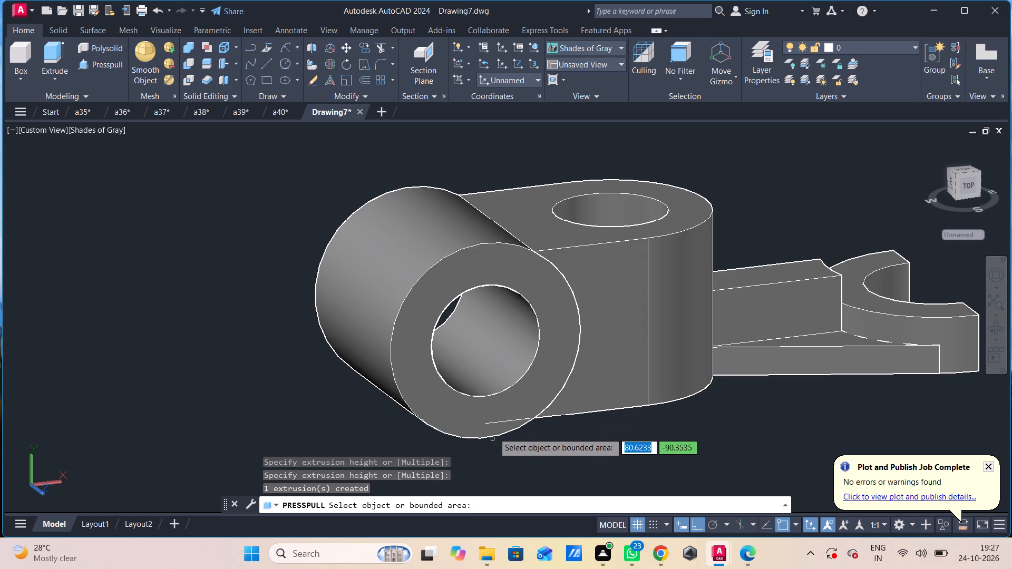
key(Escape)
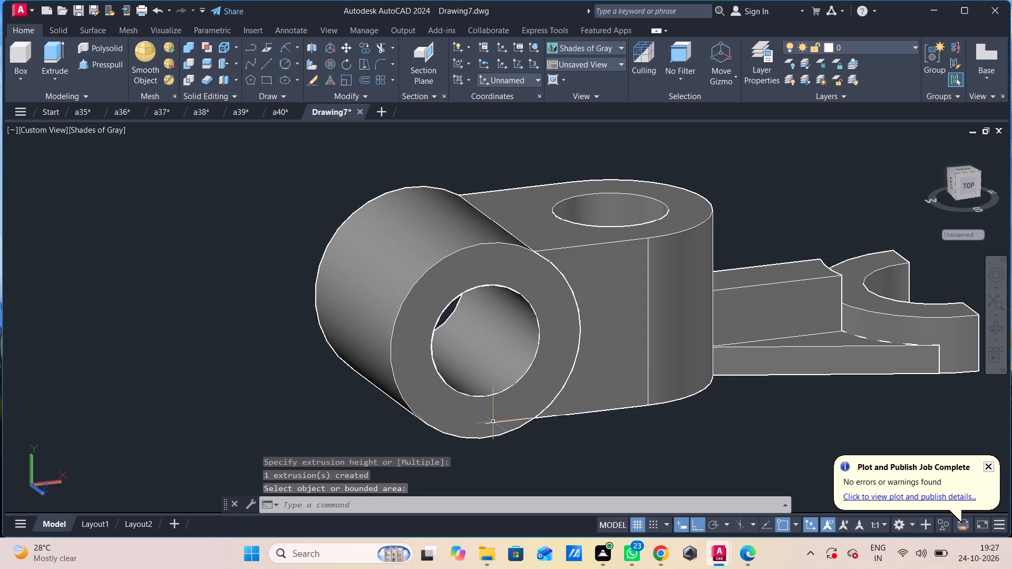
Delete the leftover construction line along the bottom edge of the end block's straight side, beneath the cylinder's open end face.
click(494, 426)
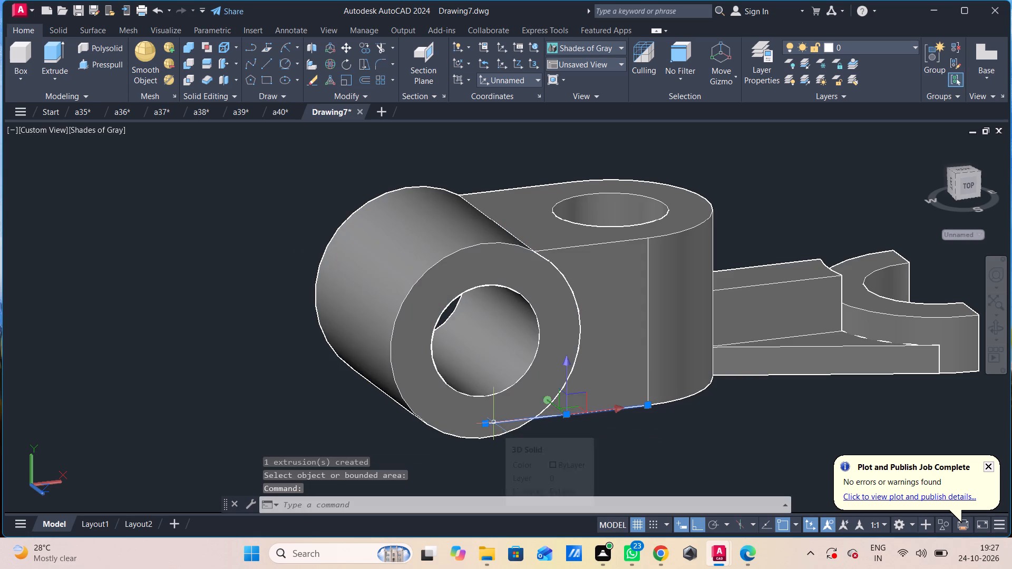
key(Delete)
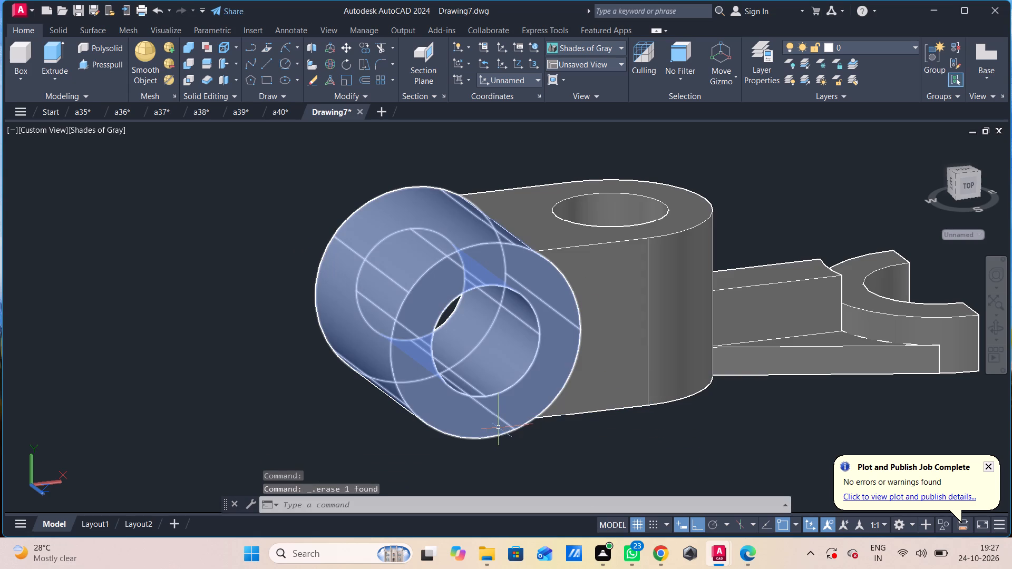
Examine the whole part and the space around it for stray geometry, checking the cylinder joint, webs and half ring.
shift+middle_drag(500, 429, 441, 419)
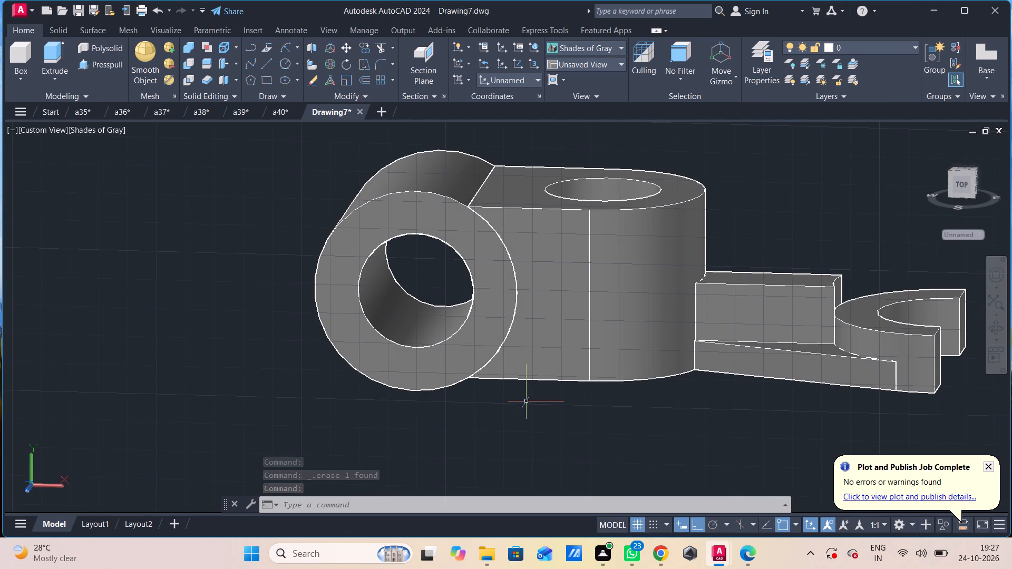
shift+middle_drag(536, 406, 536, 450)
scroll(536, 450, down, 1)
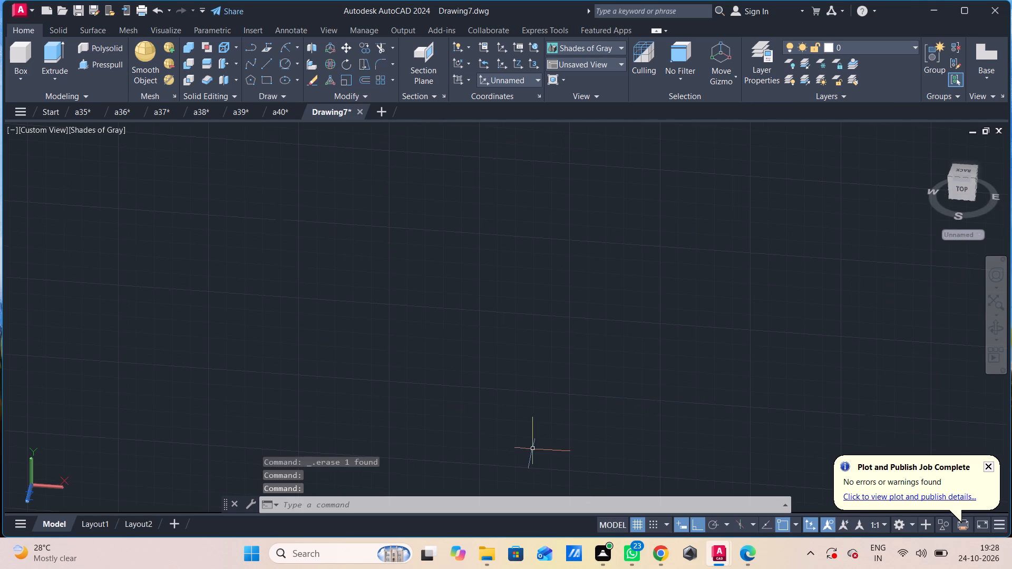
scroll(528, 437, up, 3)
scroll(546, 421, down, 7)
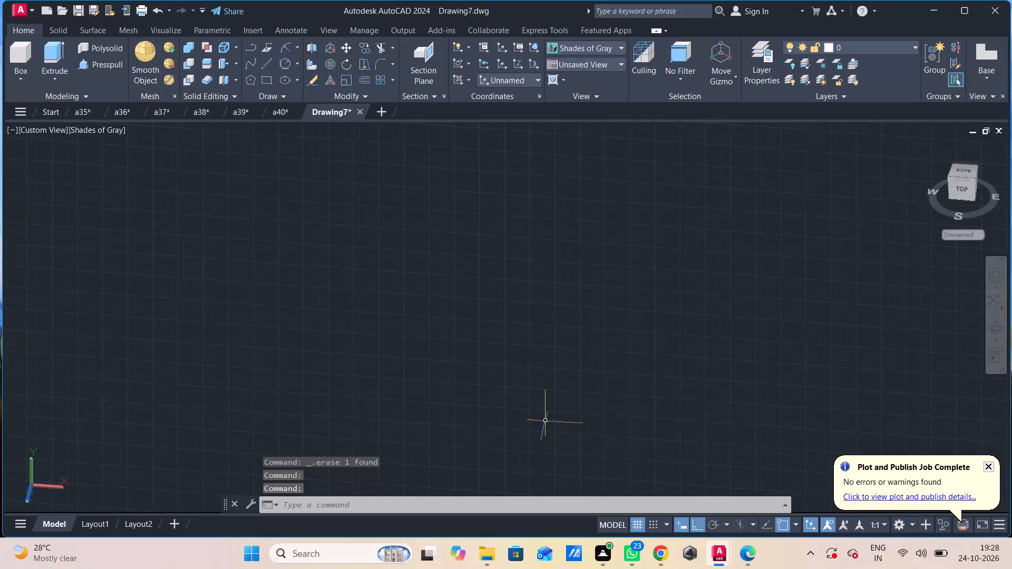
scroll(547, 418, down, 4)
scroll(547, 418, up, 1)
middle_drag(547, 419, 544, 270)
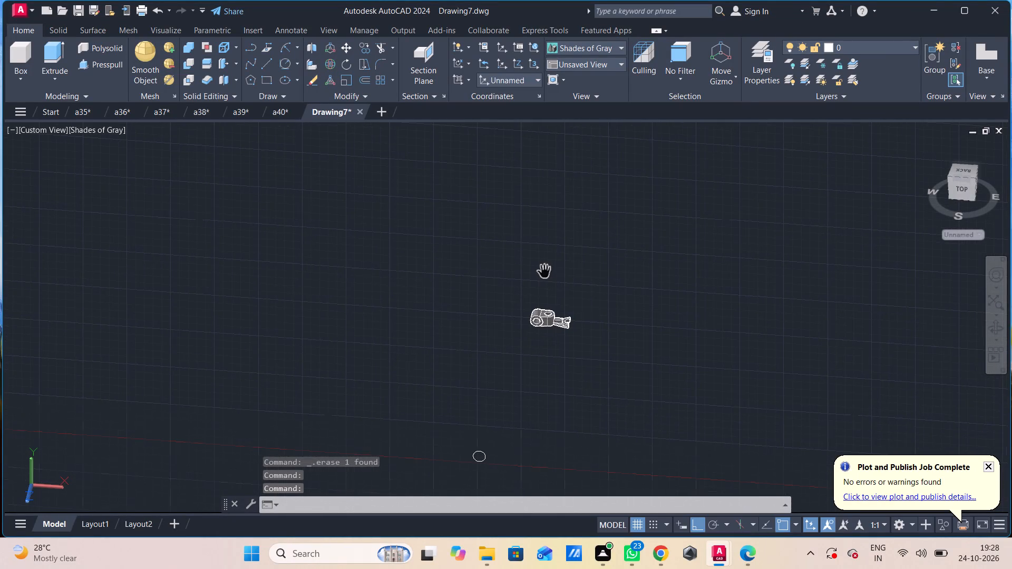
scroll(552, 322, up, 7)
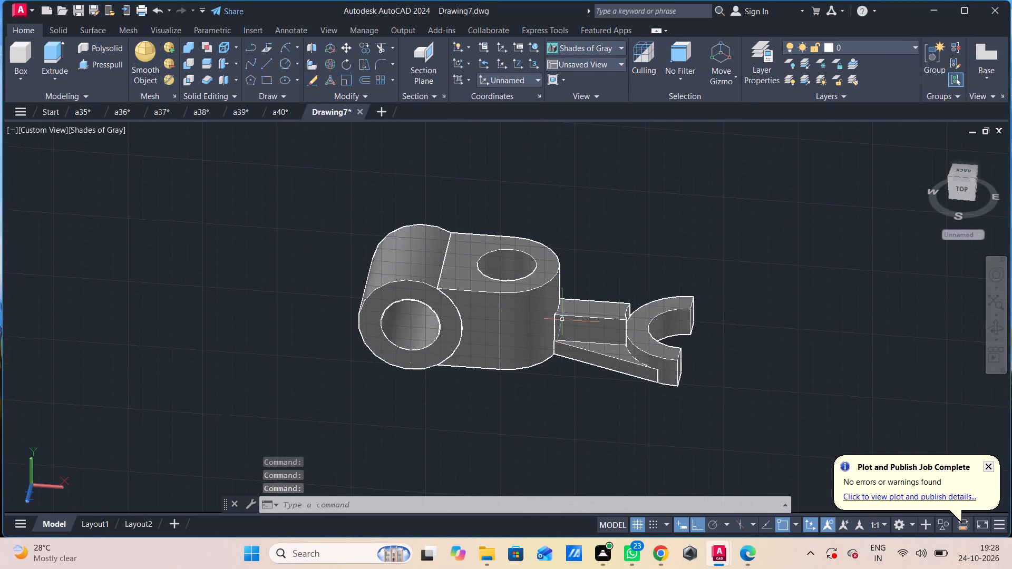
scroll(562, 320, up, 2)
scroll(558, 325, down, 1)
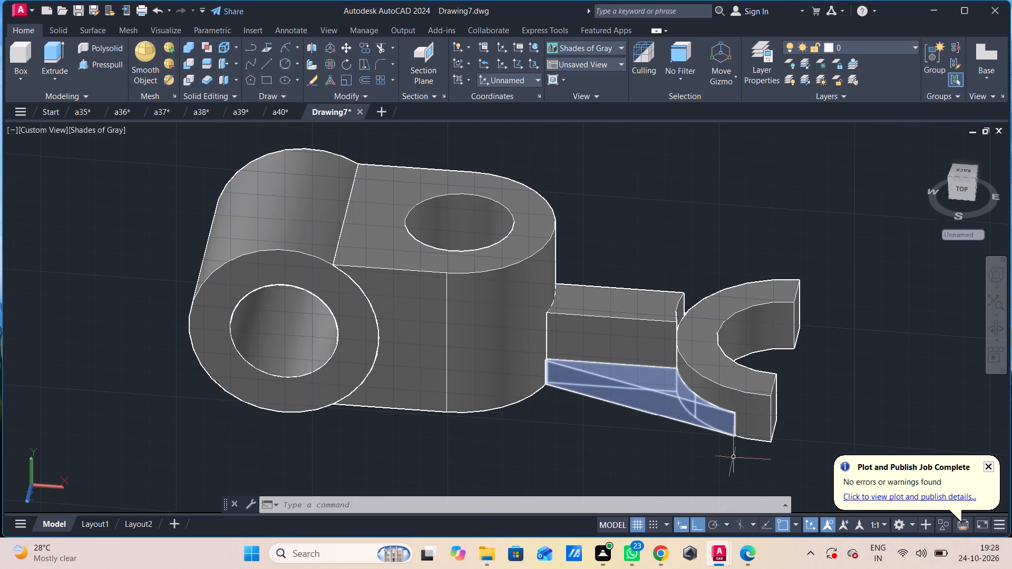
Delete the leftover line along the bottom edge of the end block's opposite straight side, and inspect the part from all around.
shift+middle_drag(731, 243, 725, 253)
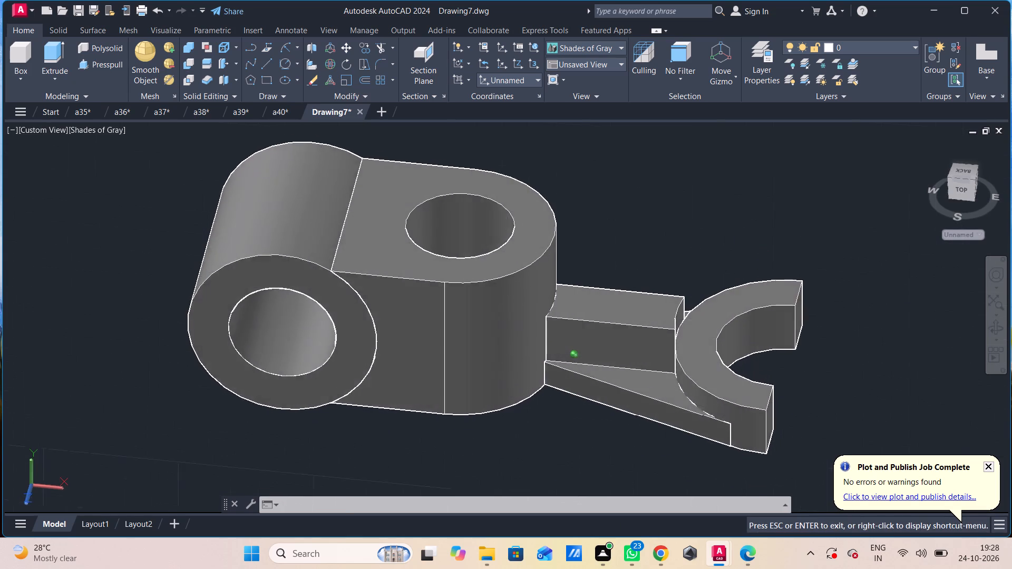
shift+middle_drag(725, 253, 580, 261)
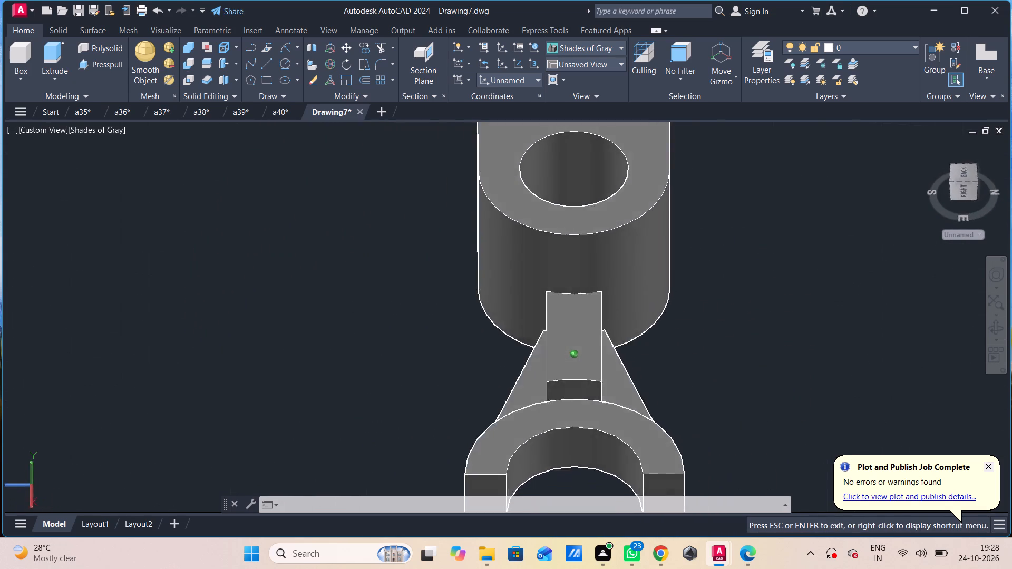
shift+middle_drag(580, 261, 508, 234)
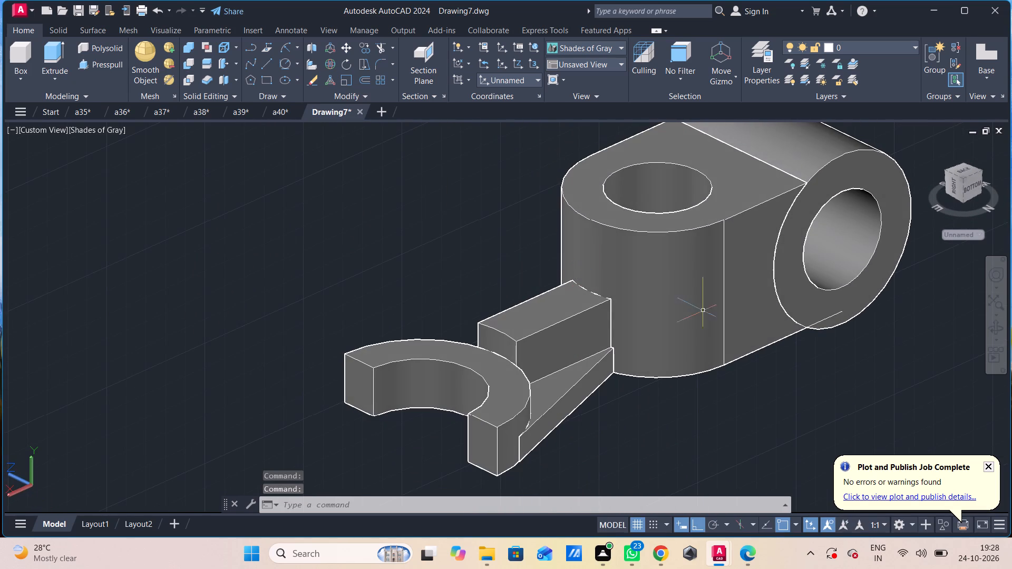
click(814, 325)
key(Delete)
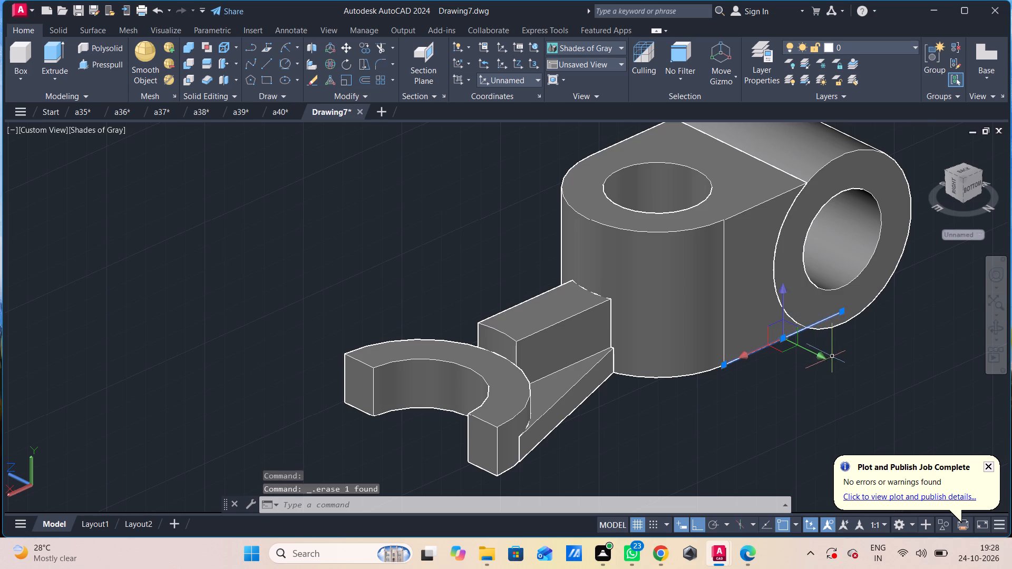
shift+middle_drag(808, 360, 864, 369)
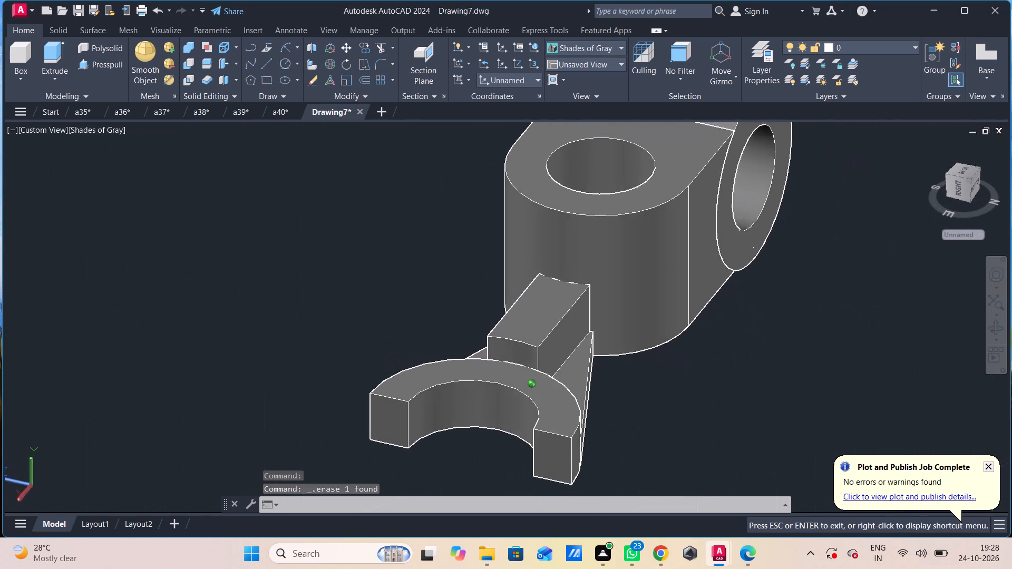
shift+middle_drag(864, 369, 962, 342)
shift+middle_drag(761, 356, 775, 357)
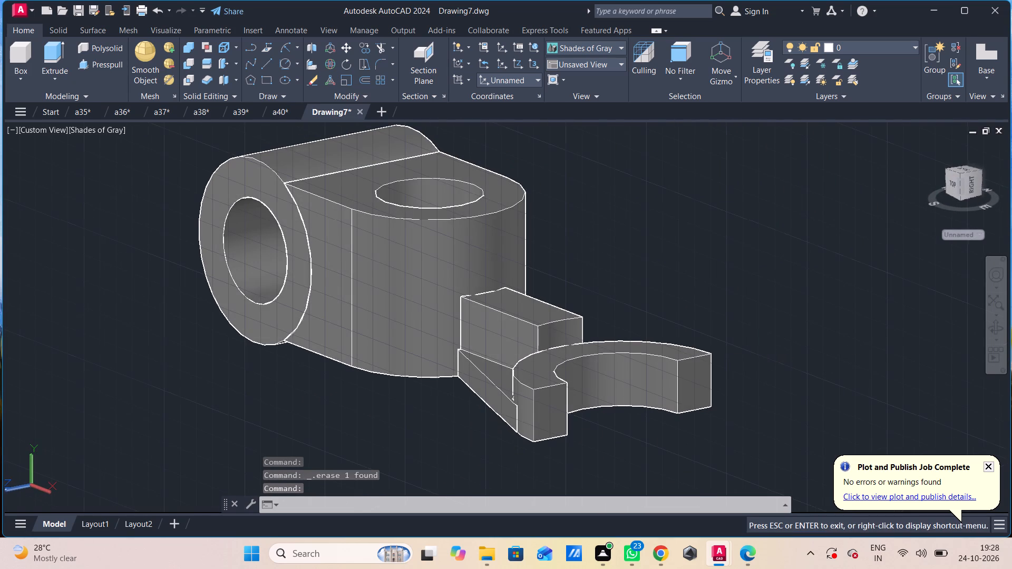
shift+middle_drag(775, 357, 831, 357)
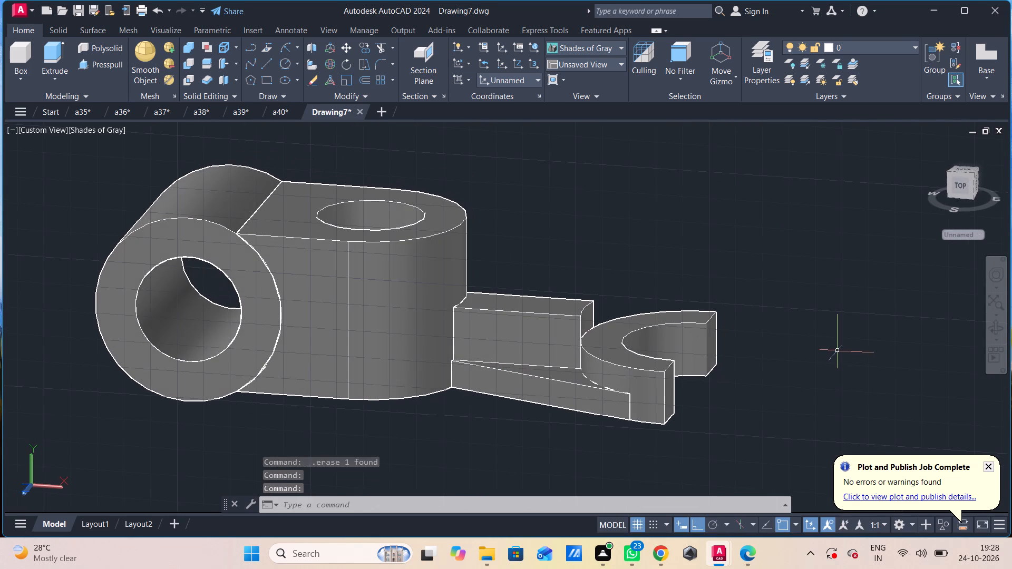
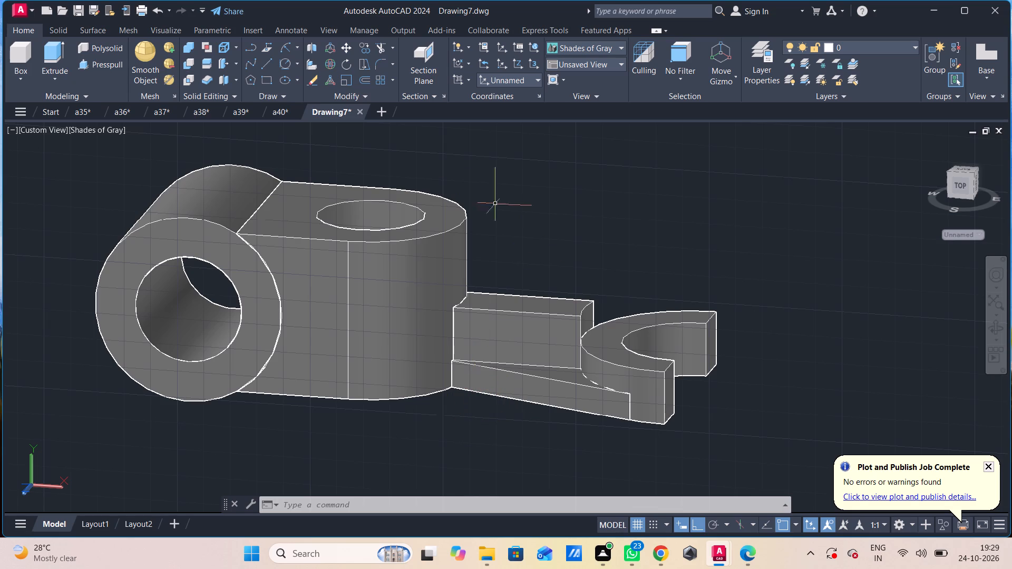
Presspull the top face of the upright web between the end block and half ring upward to make it taller.
click(111, 70)
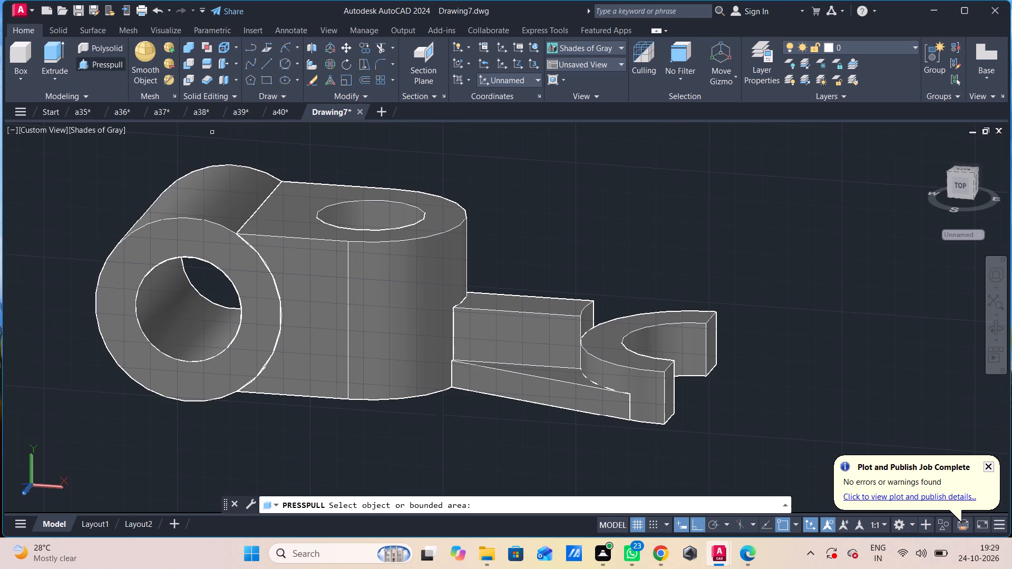
click(484, 306)
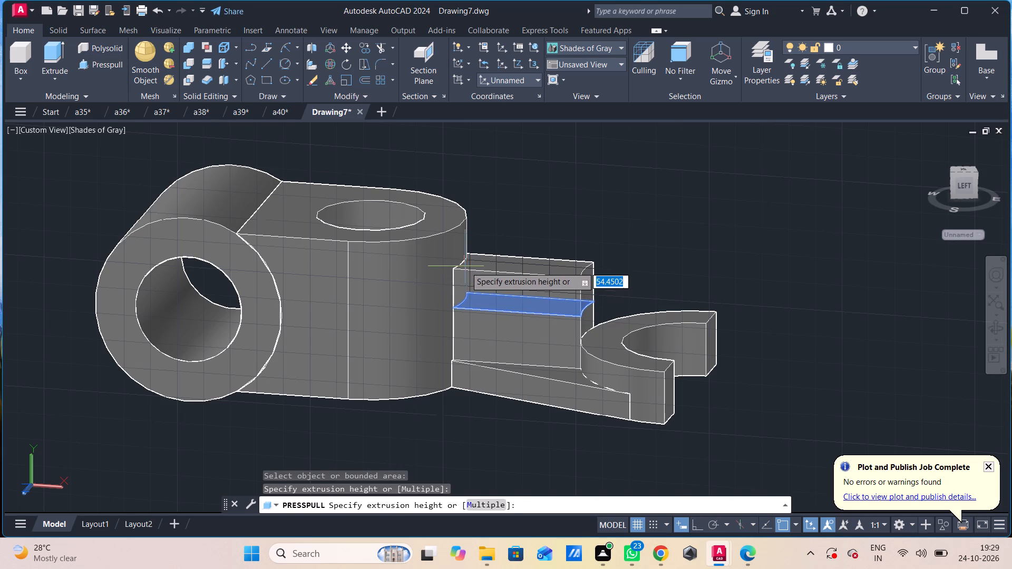
click(465, 267)
key(Escape)
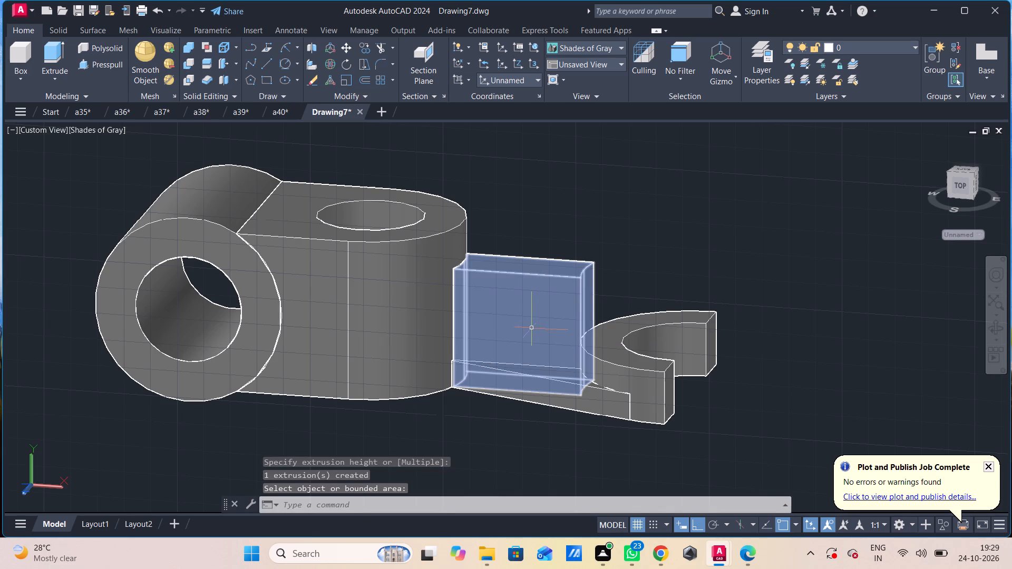
Draw a closed triangle on the web's side face, with an about 53-long slope from the end block corner down to the half ring's top.
key(l)
key(Return)
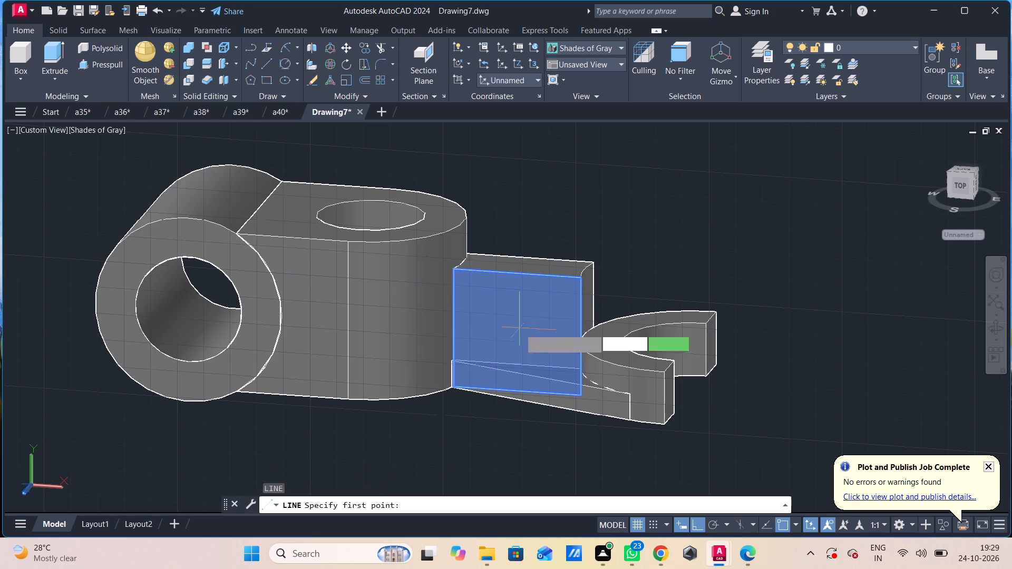
click(454, 270)
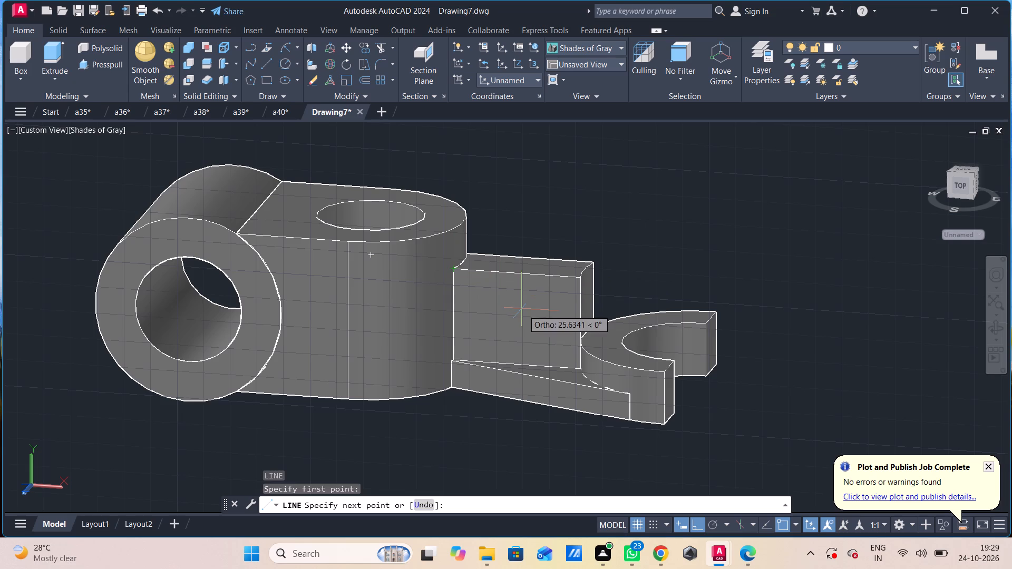
click(577, 336)
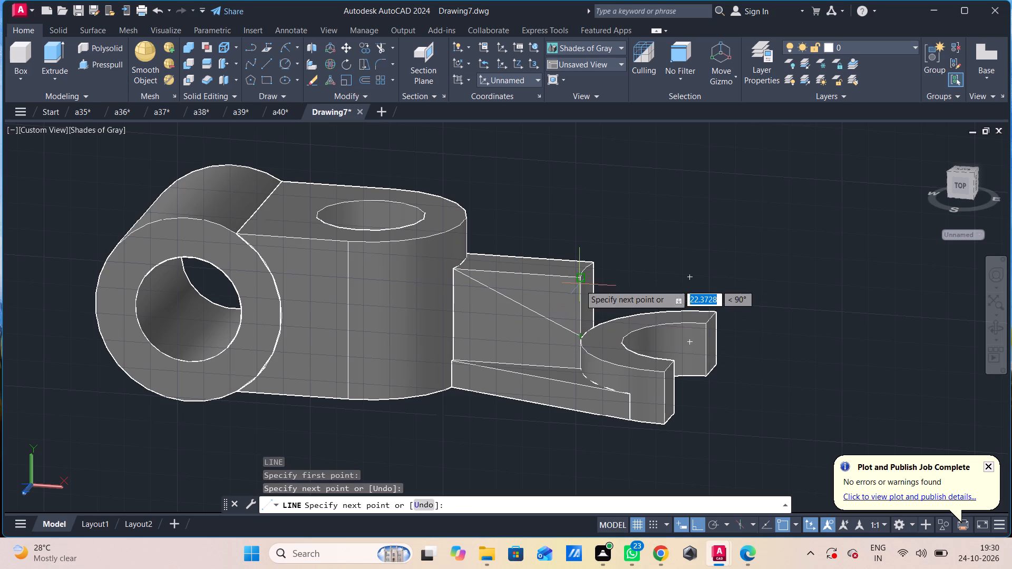
click(580, 283)
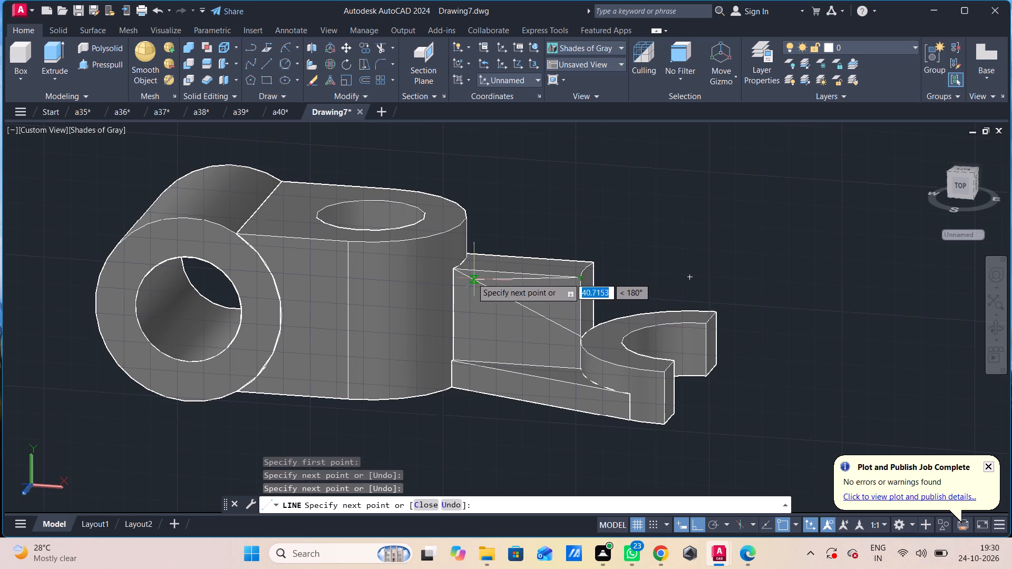
click(458, 271)
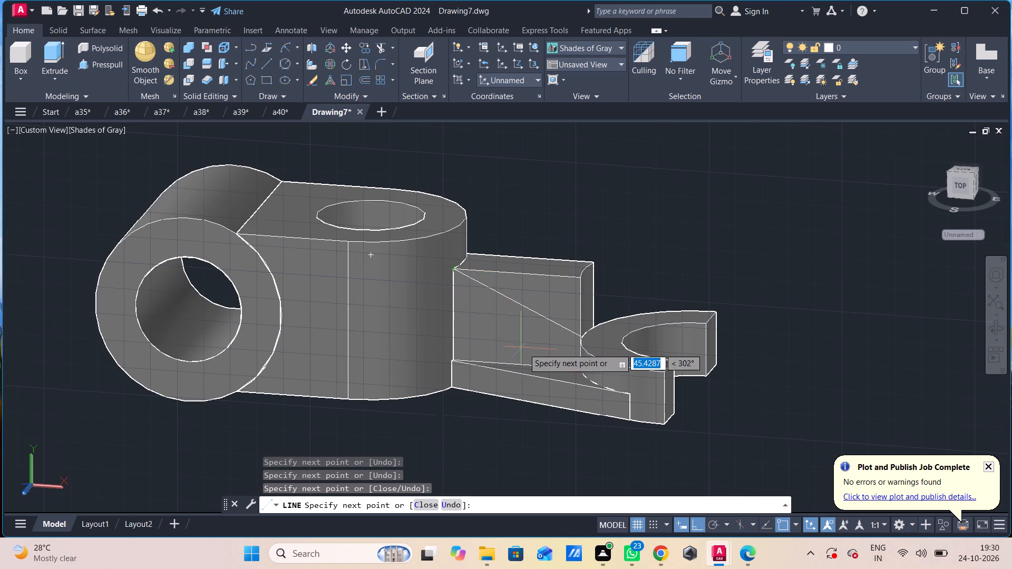
key(Escape)
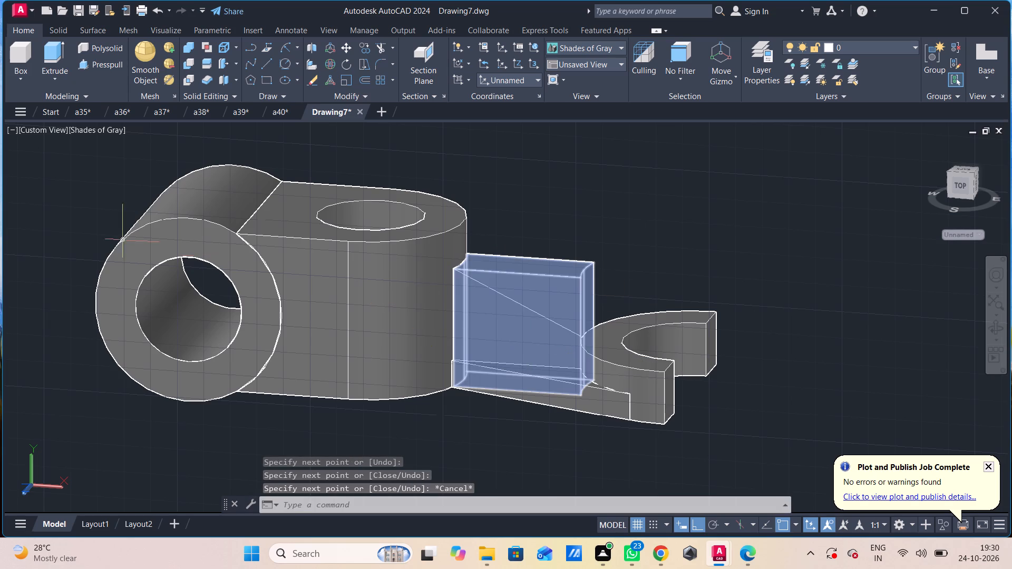
Change the visual style to 2D Wireframe.
click(80, 133)
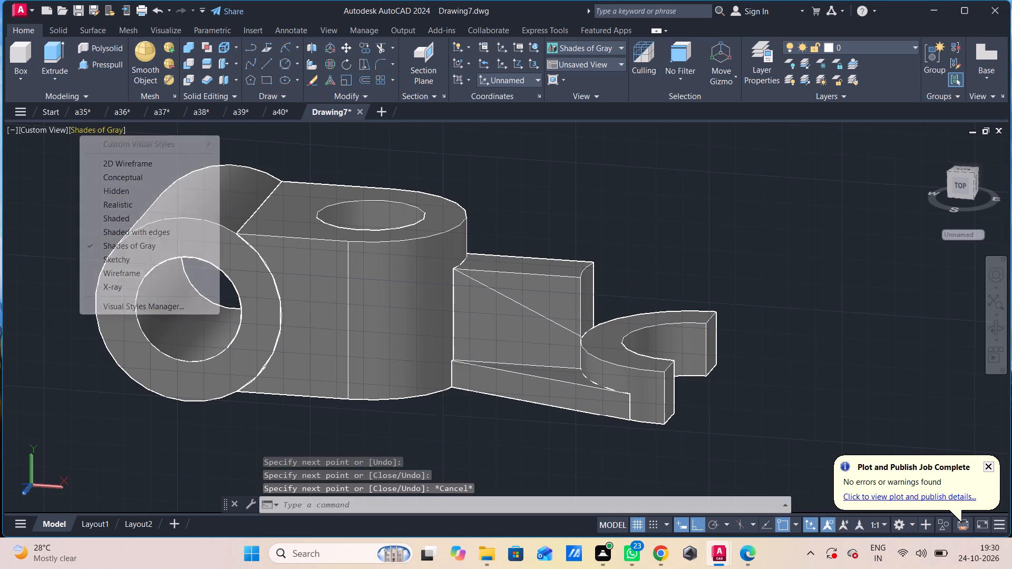
click(100, 159)
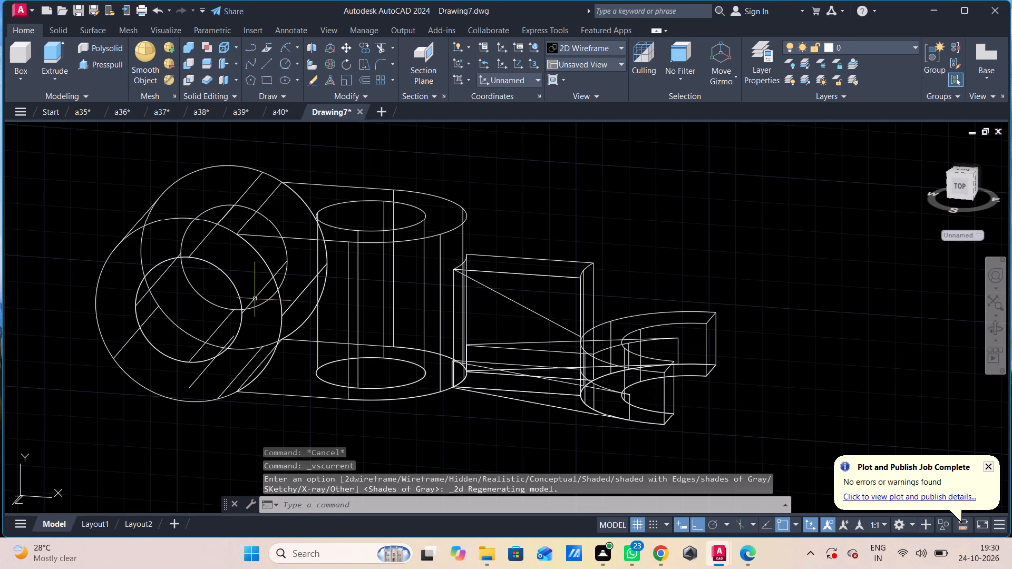
Join the triangle's three lines on the web's side face into one polyline.
click(503, 272)
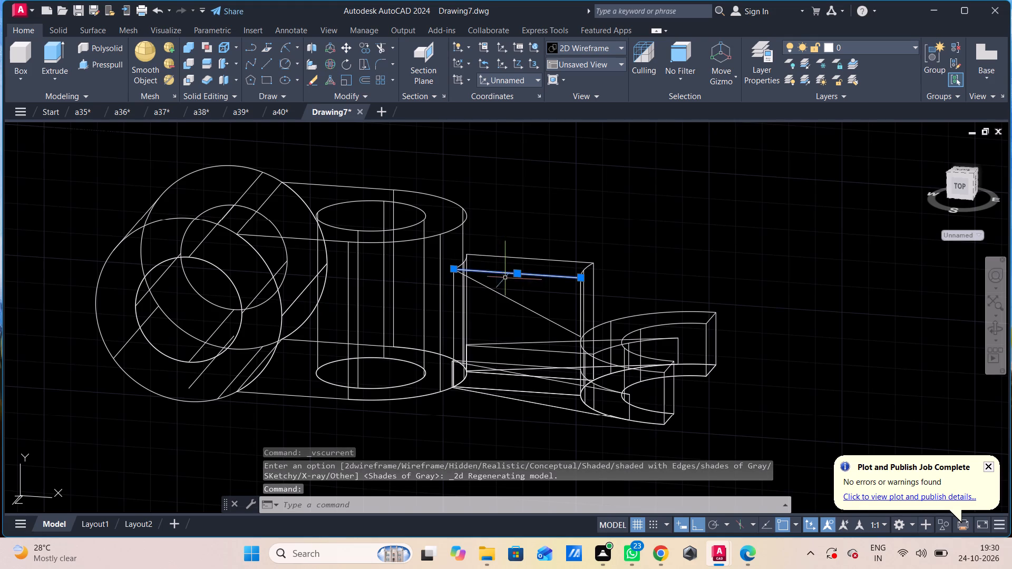
click(506, 301)
click(506, 297)
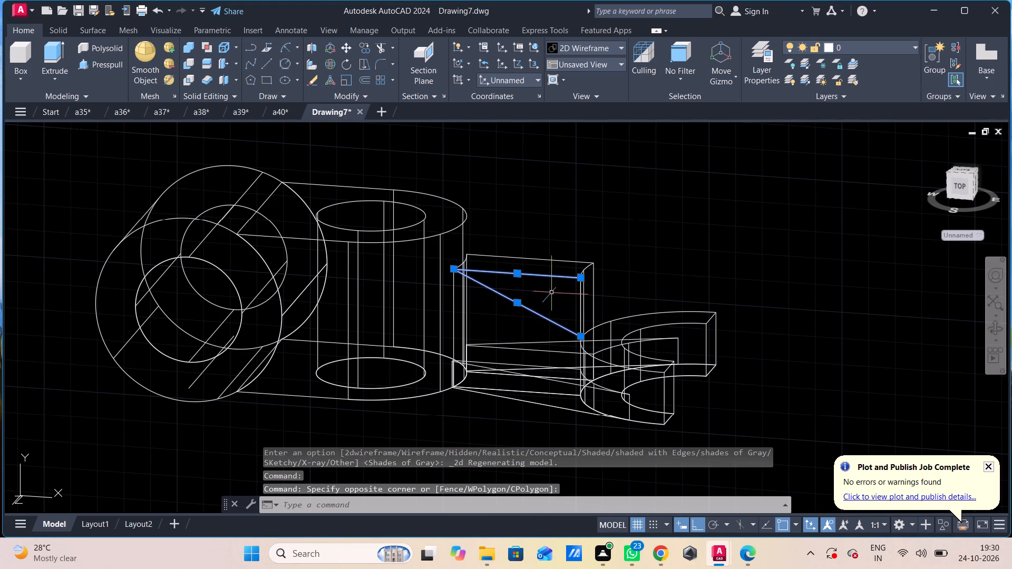
scroll(583, 300, up, 3)
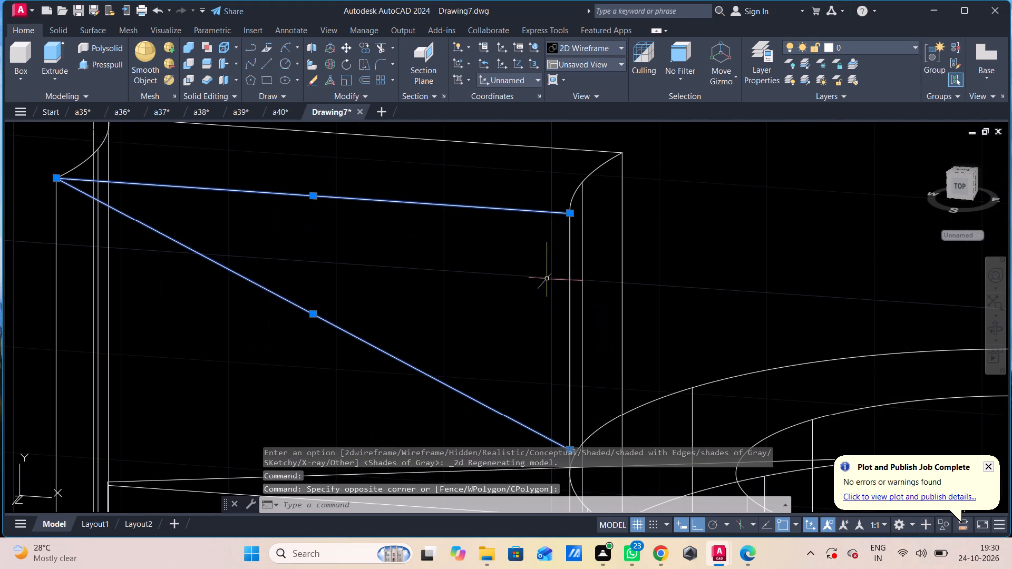
click(571, 291)
scroll(573, 320, down, 1)
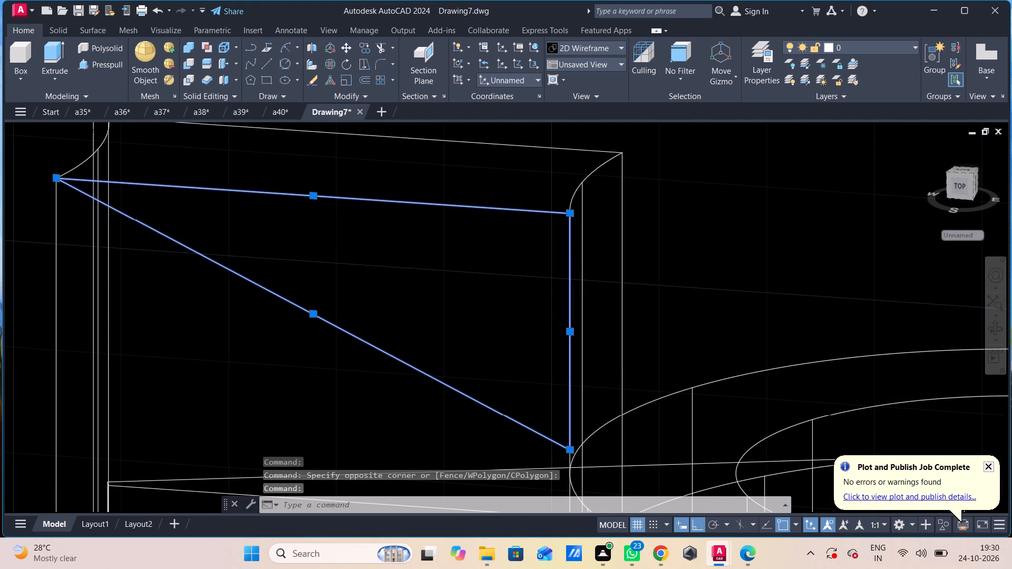
scroll(573, 320, down, 1)
key(j)
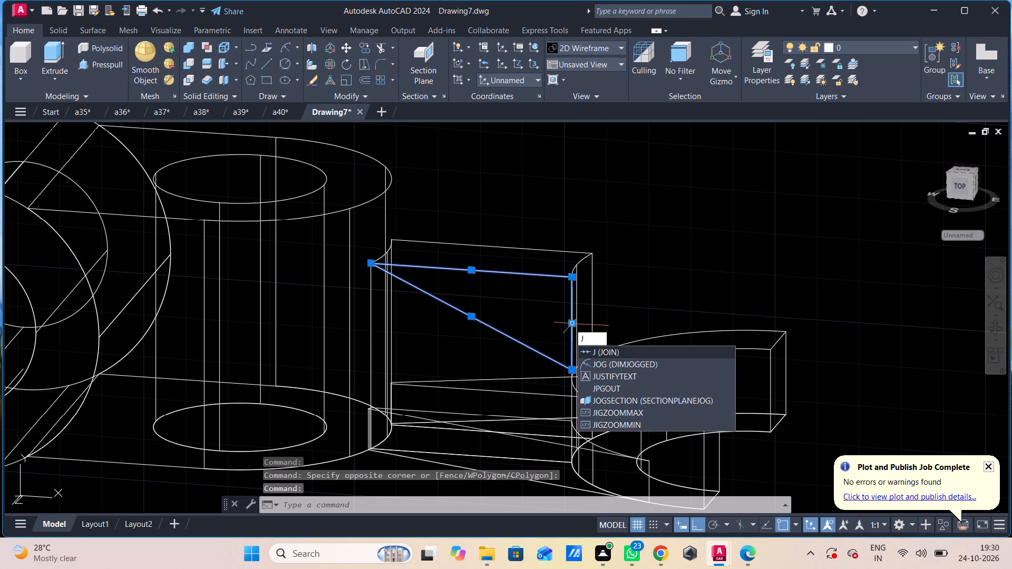
key(i)
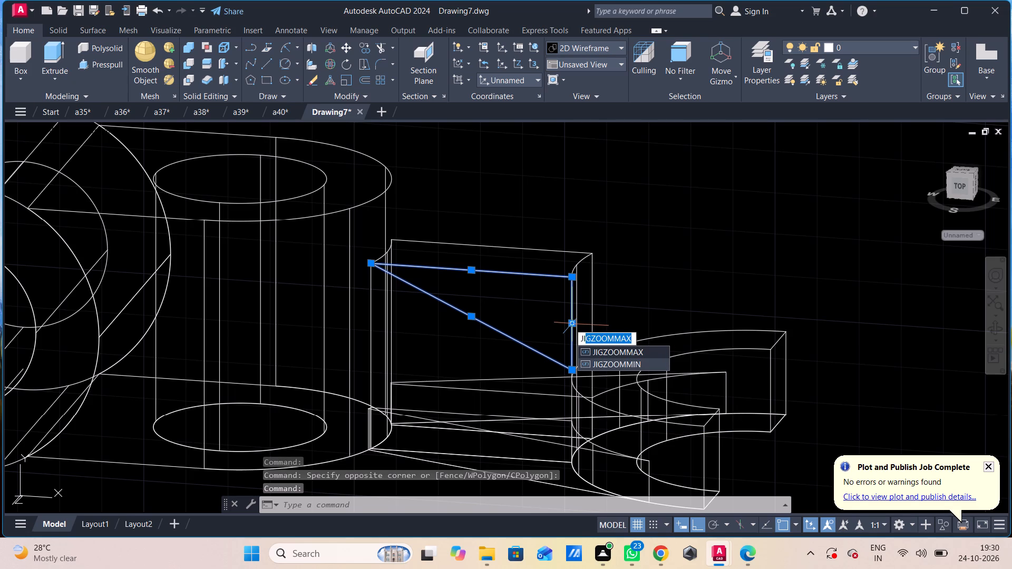
key(BackSpace)
key(o)
text(in)
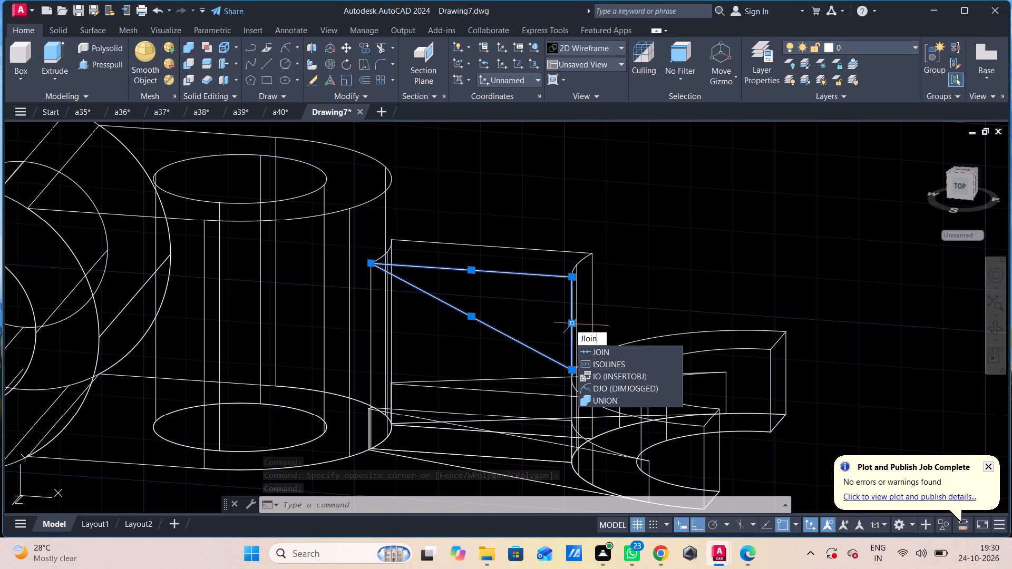
key(BackSpace)
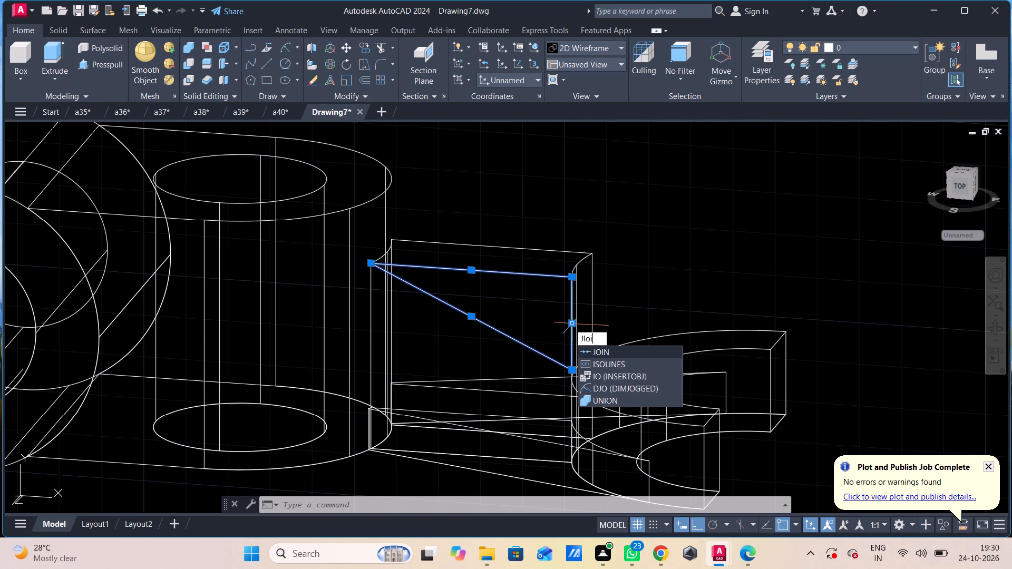
key(BackSpace)
key(BackSpace)
key(BackSpace)
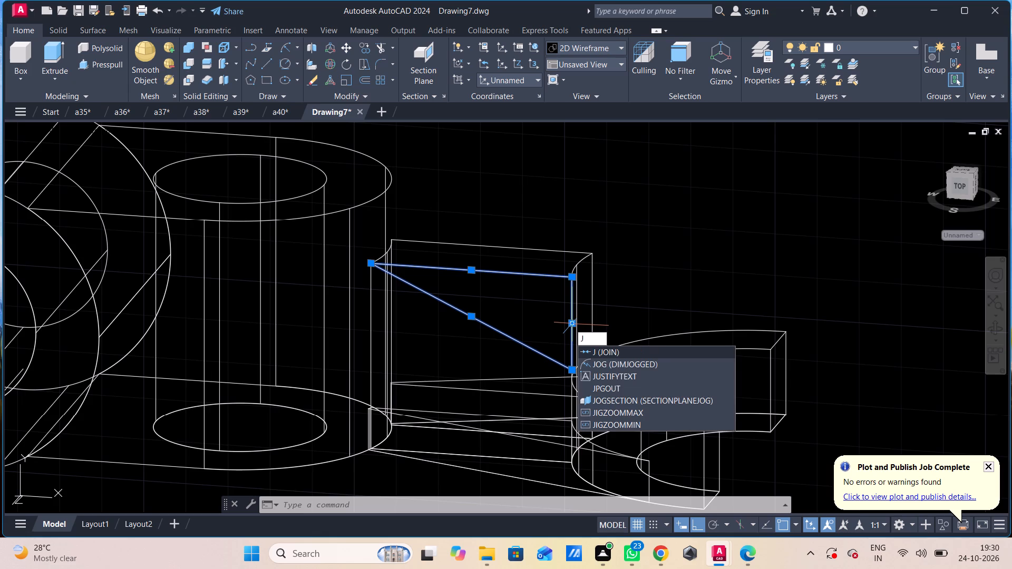
text(oin)
key(Return)
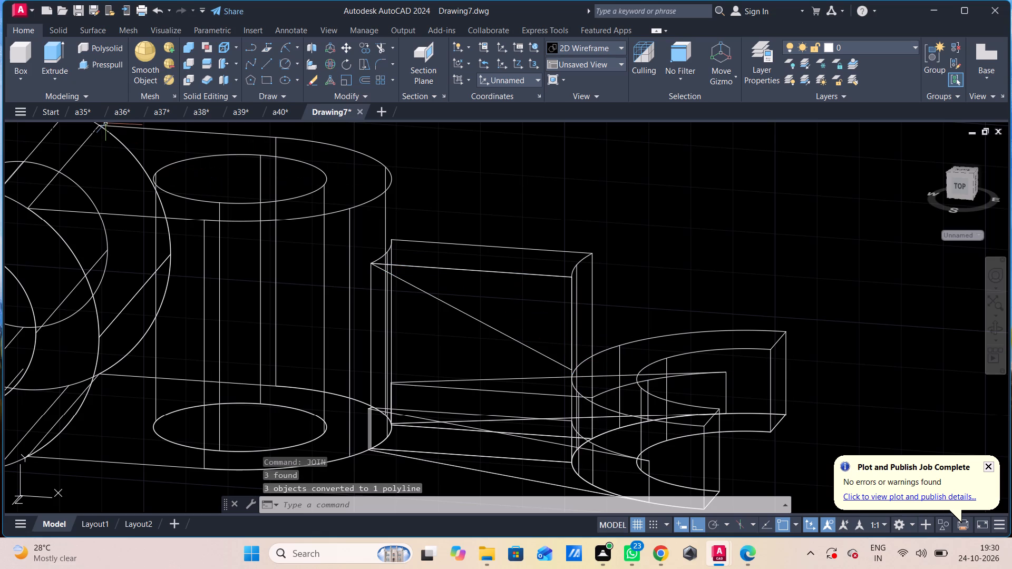
Presspull the triangular area through the web's full thickness to cut its top into a slope toward the half ring.
click(118, 66)
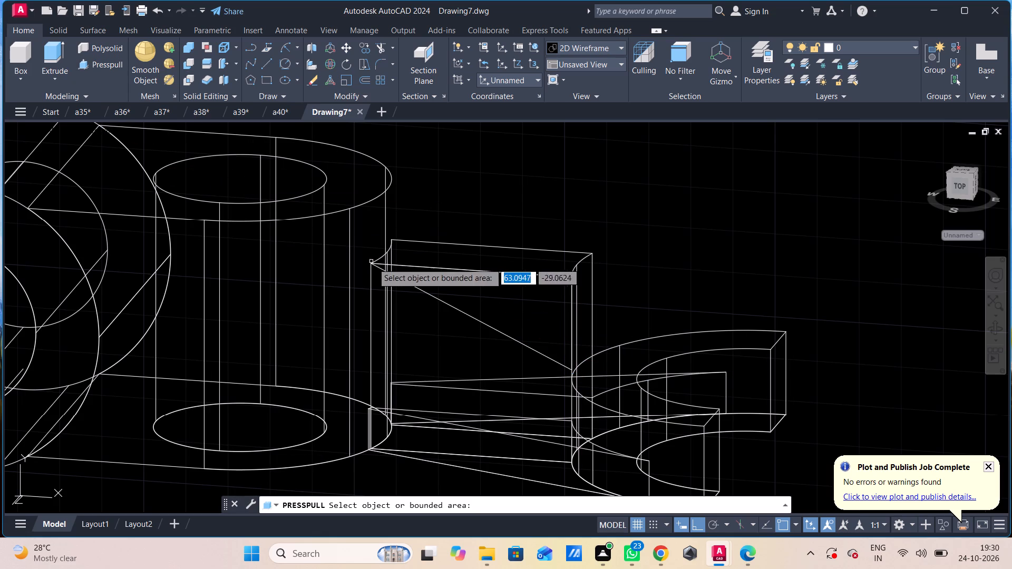
click(441, 287)
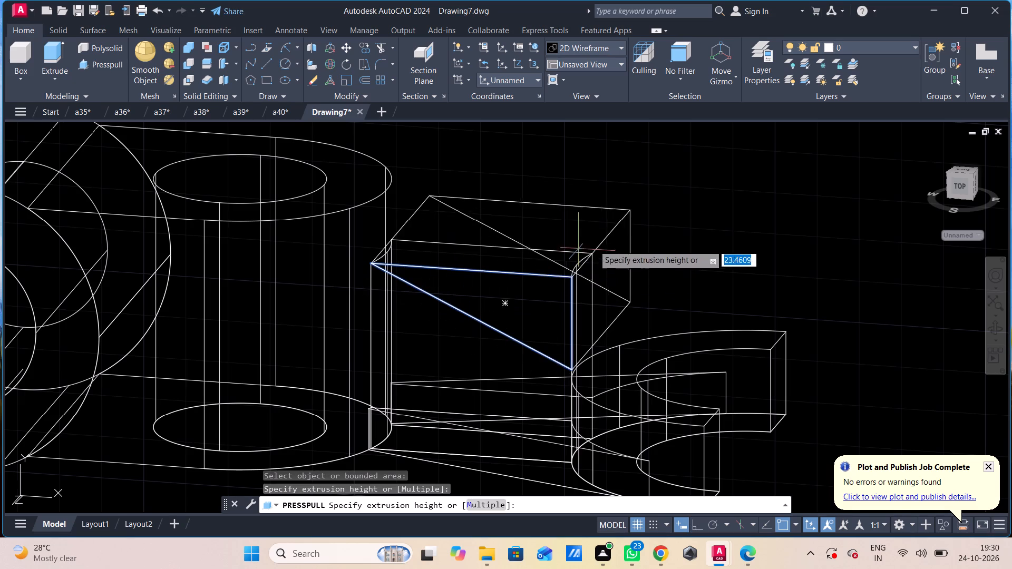
click(660, 237)
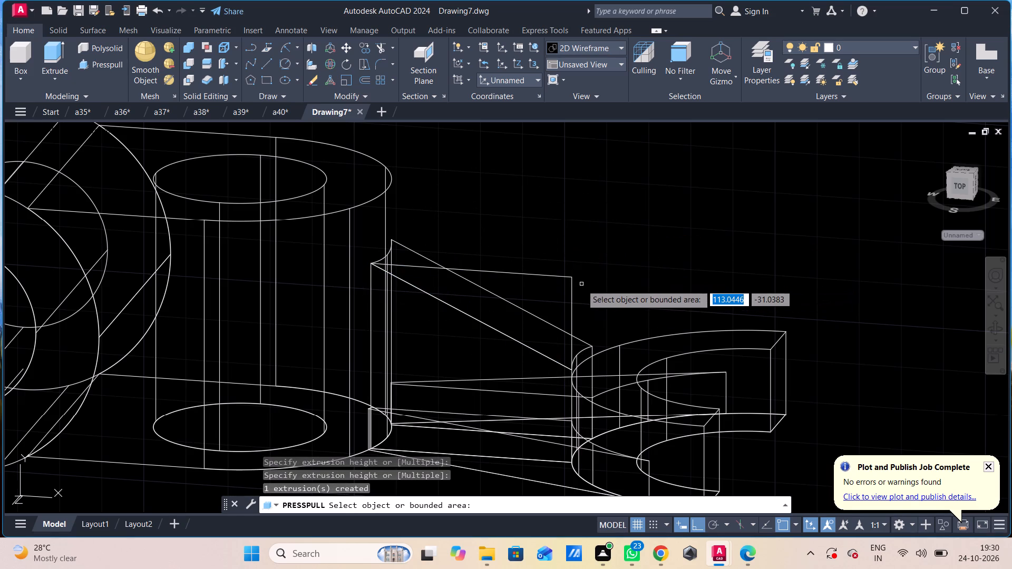
key(Escape)
Delete the leftover triangle polyline above the sloped web.
click(581, 283)
click(551, 296)
key(Delete)
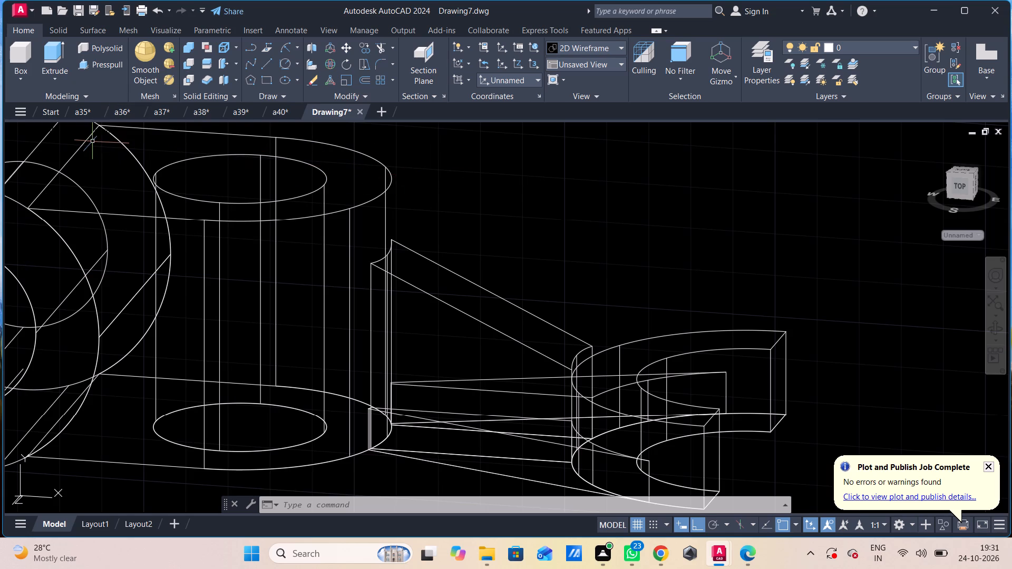
Change the visual style to Shades of Gray.
click(92, 134)
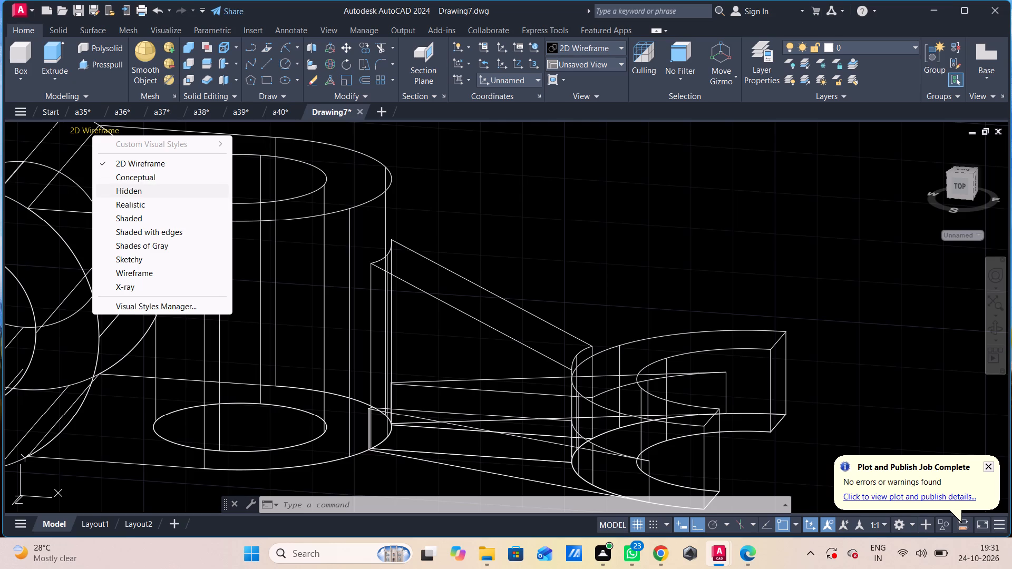
click(141, 242)
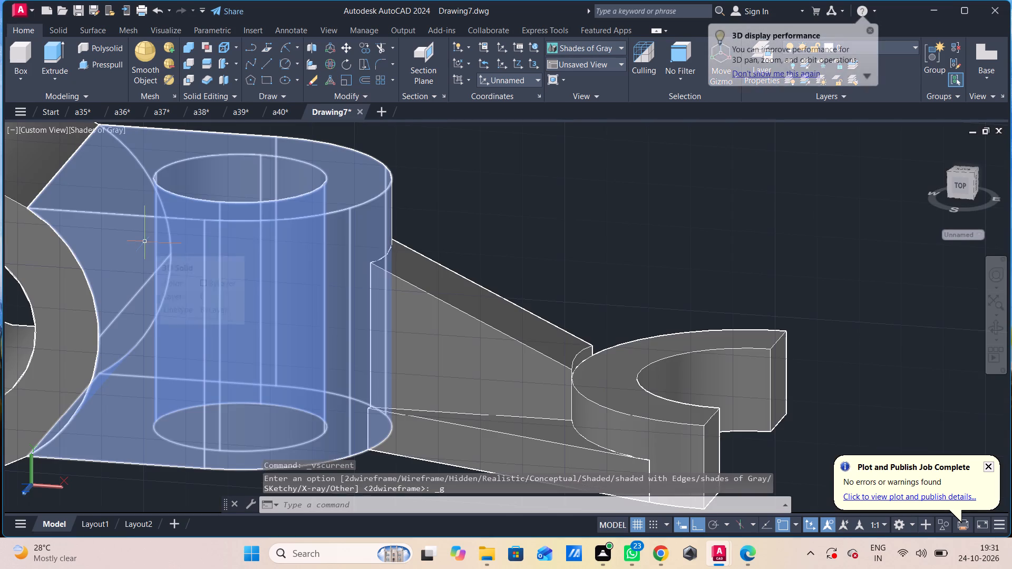
Presspull the half ring's top face, adjusting its height to meet the lower end of the web's sloped face.
click(118, 65)
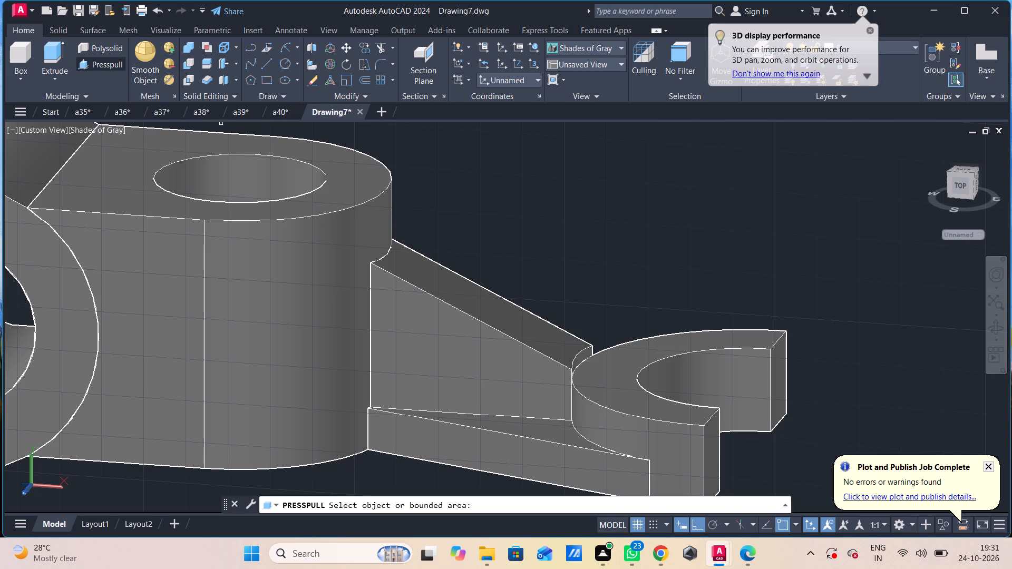
click(581, 371)
click(593, 388)
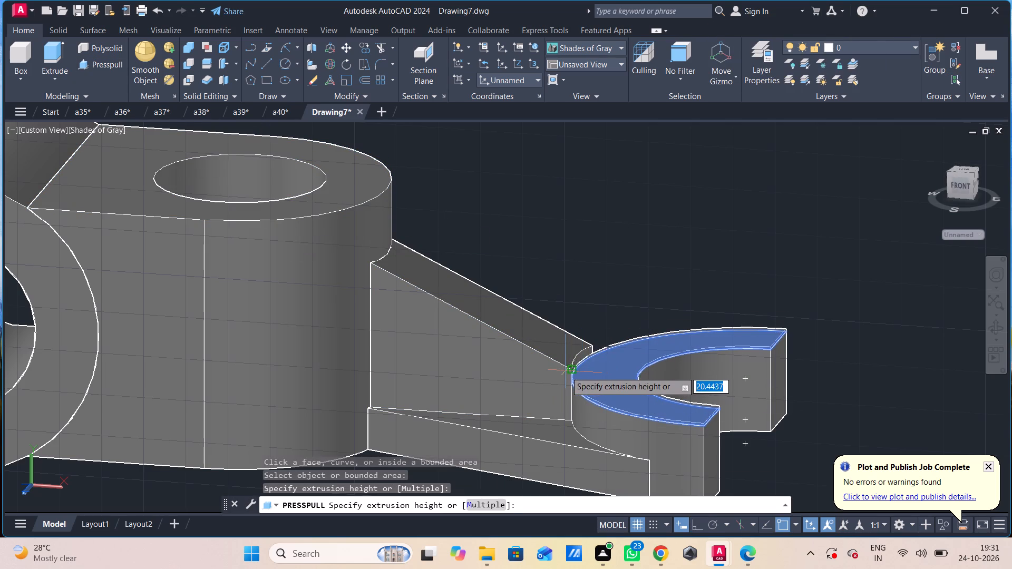
click(567, 369)
scroll(595, 378, up, 2)
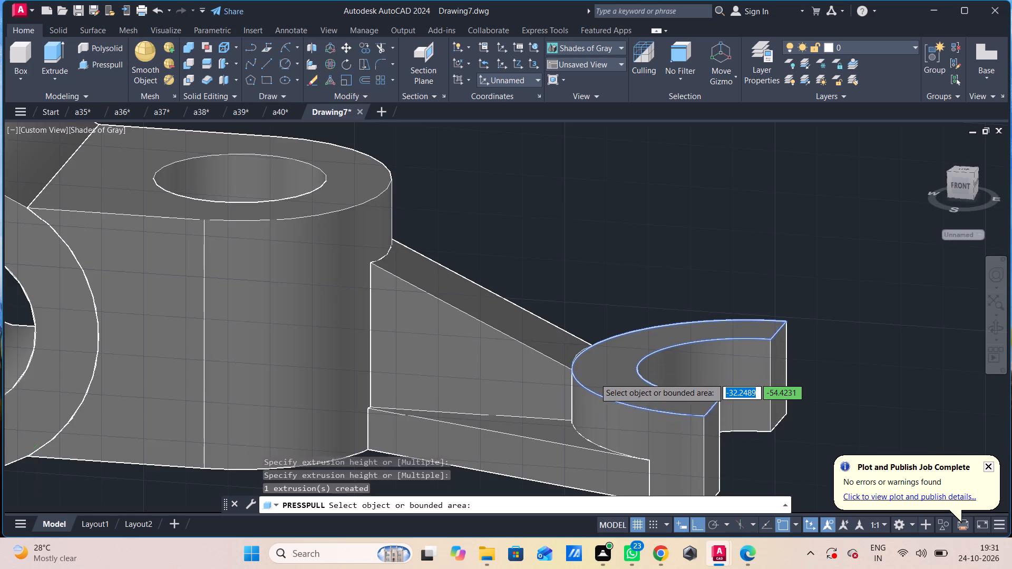
scroll(595, 378, up, 2)
click(595, 378)
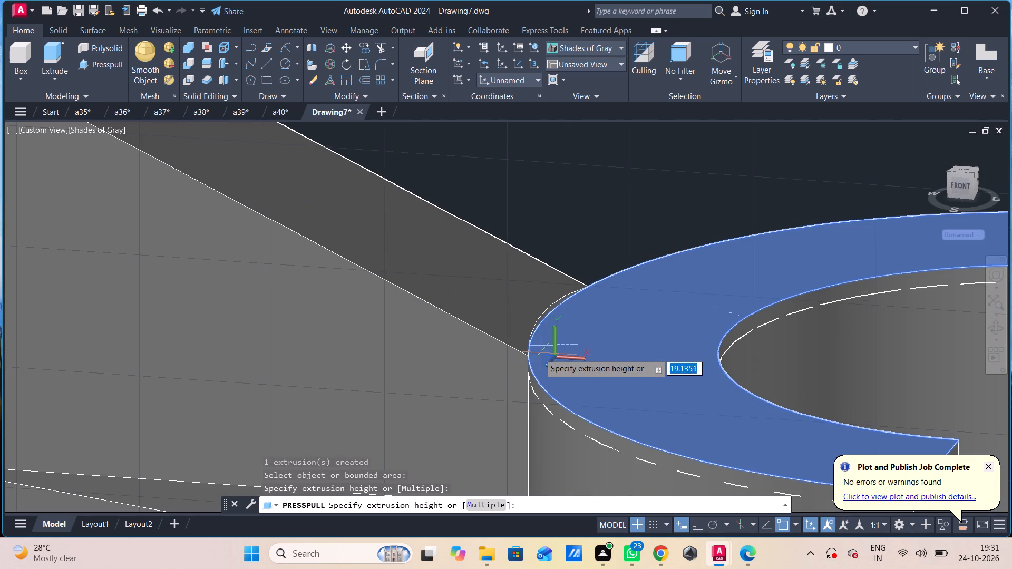
click(526, 357)
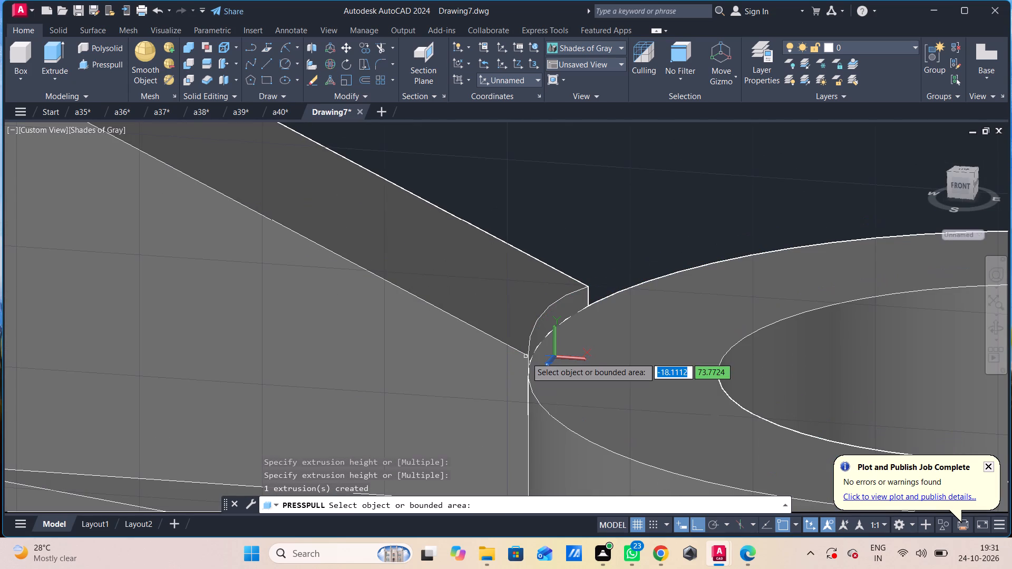
click(595, 399)
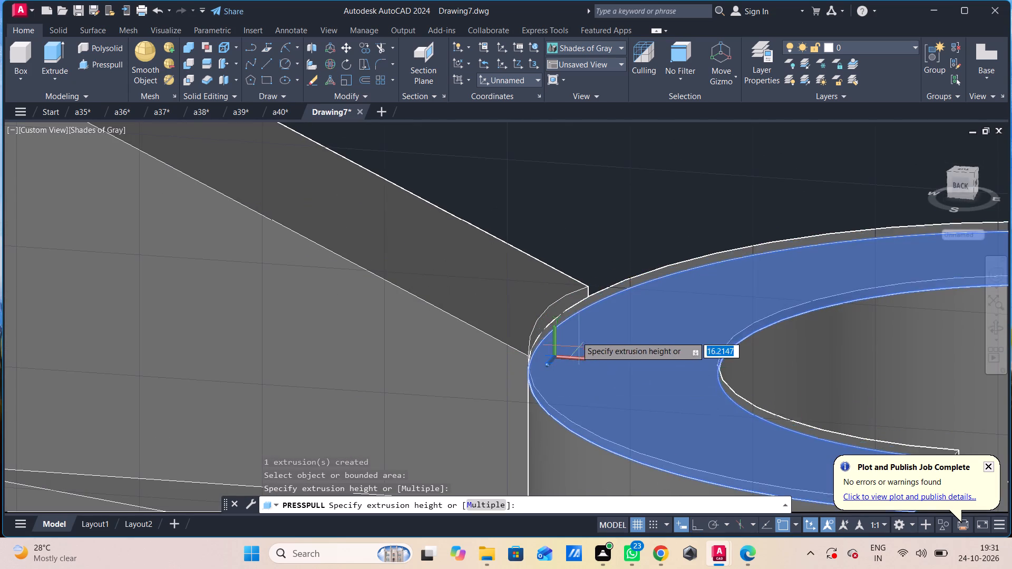
click(546, 319)
scroll(611, 390, down, 4)
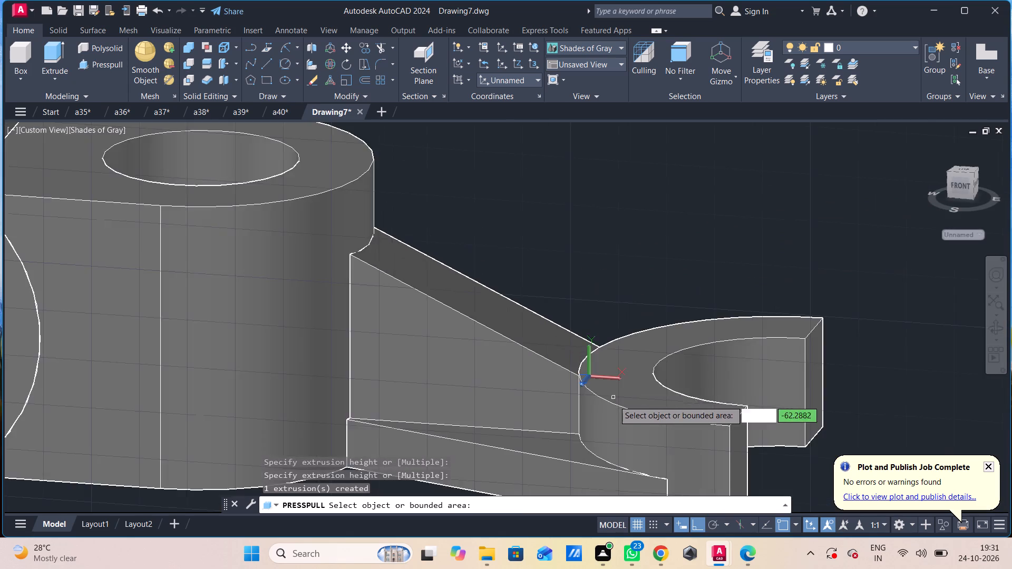
key(Escape)
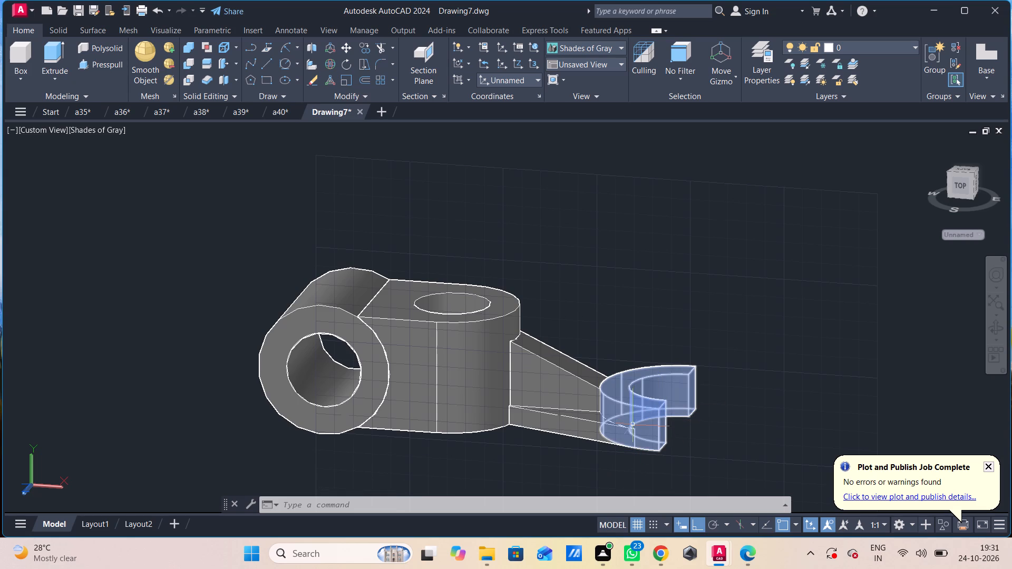
Union all the part's solids, from the bored cylinder through the end block and web to the half ring, into one.
key(f)
key(Escape)
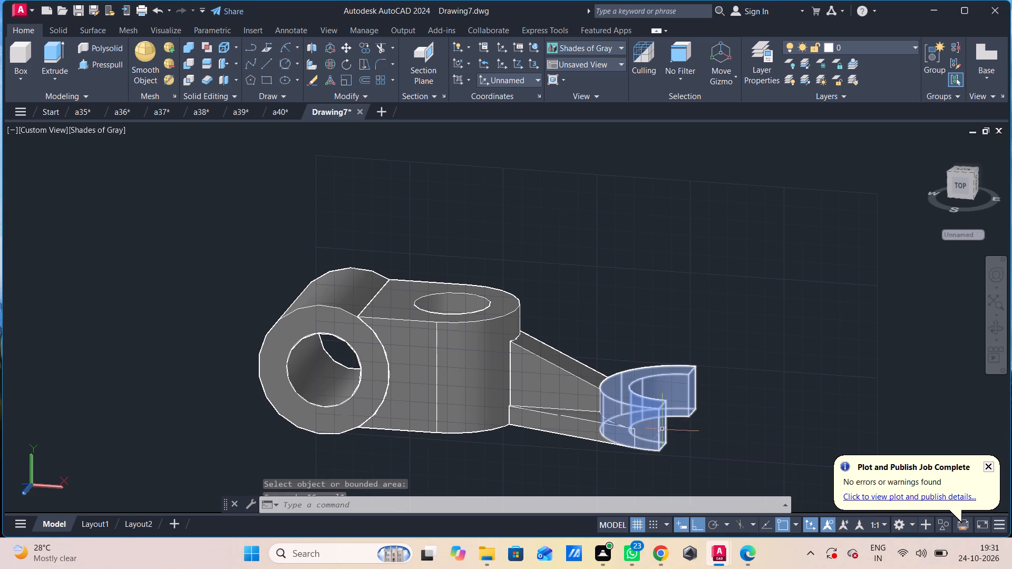
text(un)
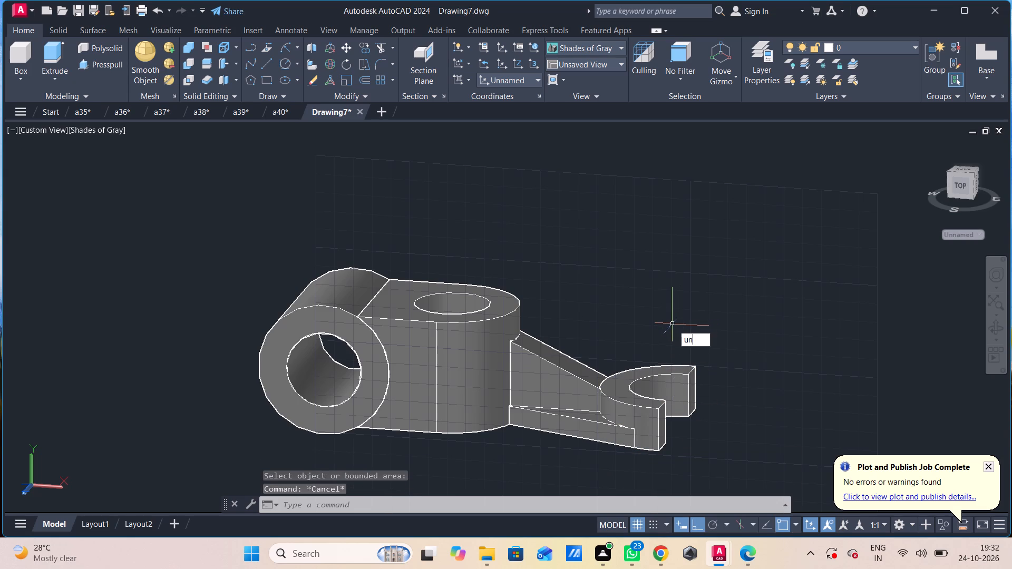
key(i)
click(692, 351)
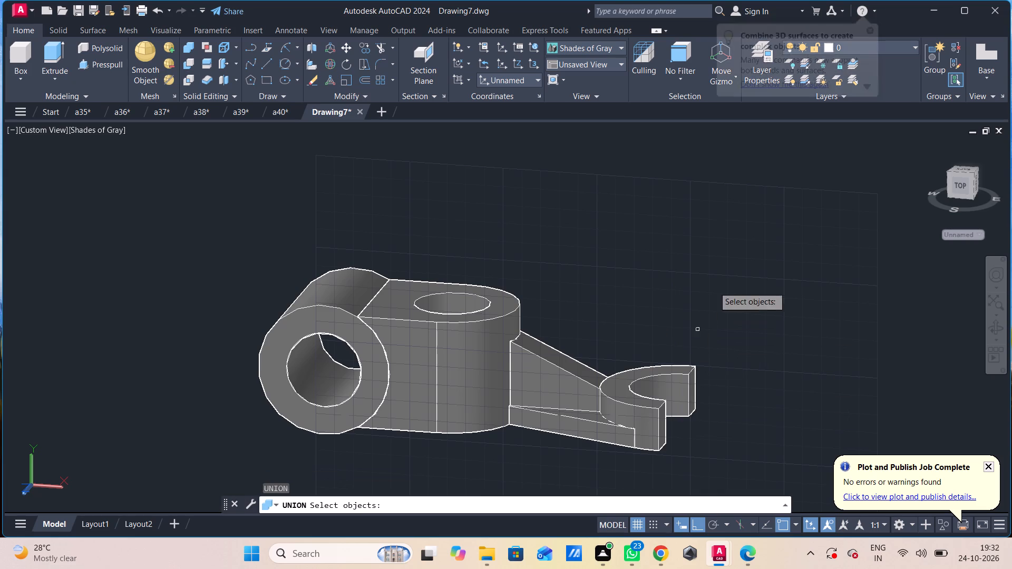
drag(818, 191, 826, 200)
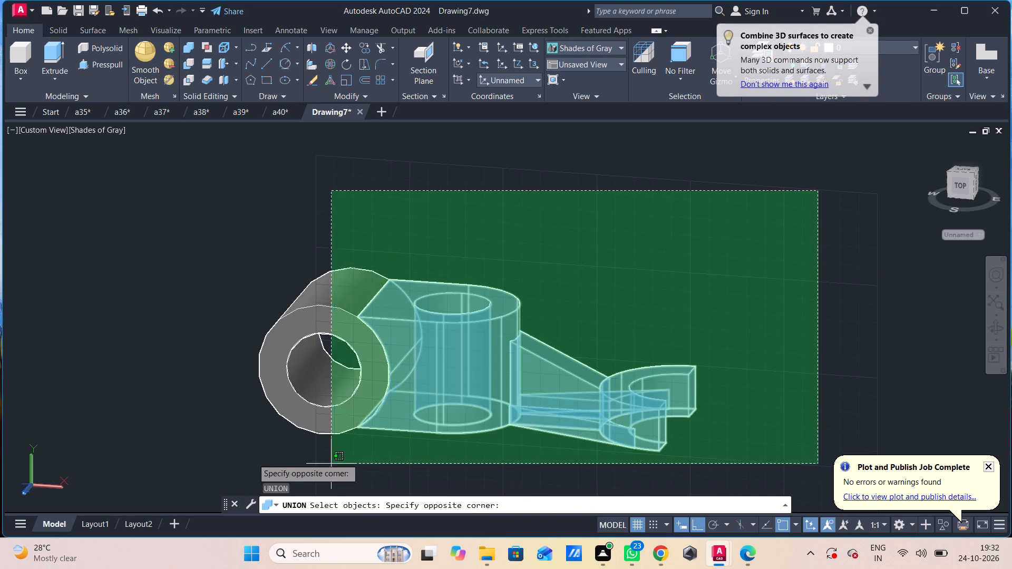
click(195, 448)
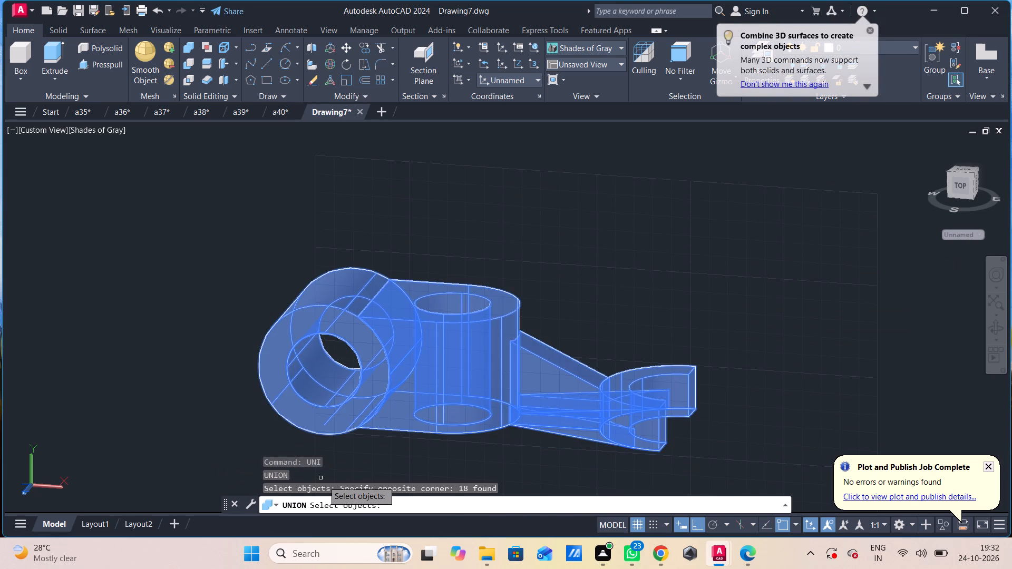
key(Return)
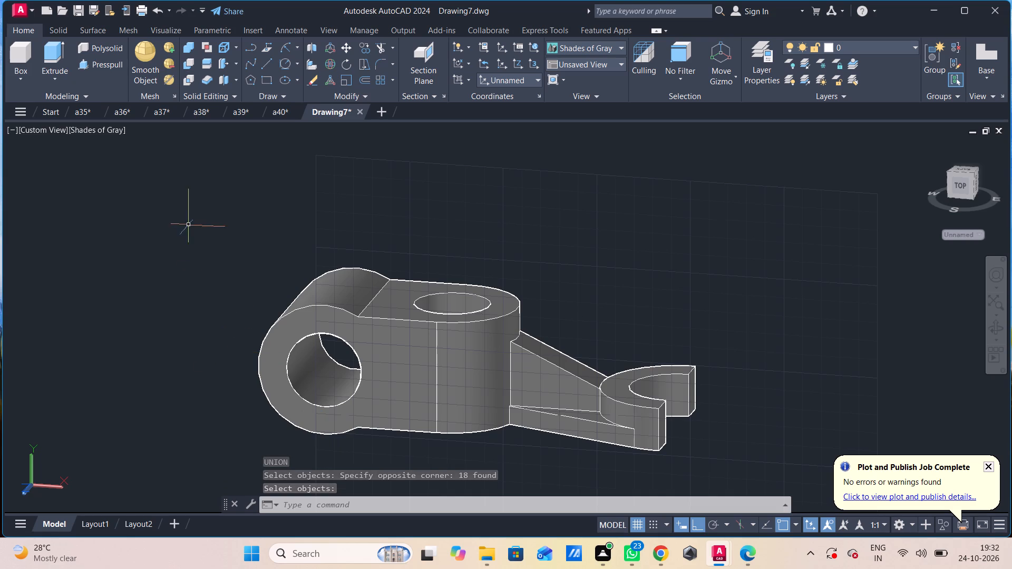
Fillet the top edge where the bored cylinder meets the end block, trying radii 5, 10, 20 and 40 before applying 60.
key(f)
click(282, 240)
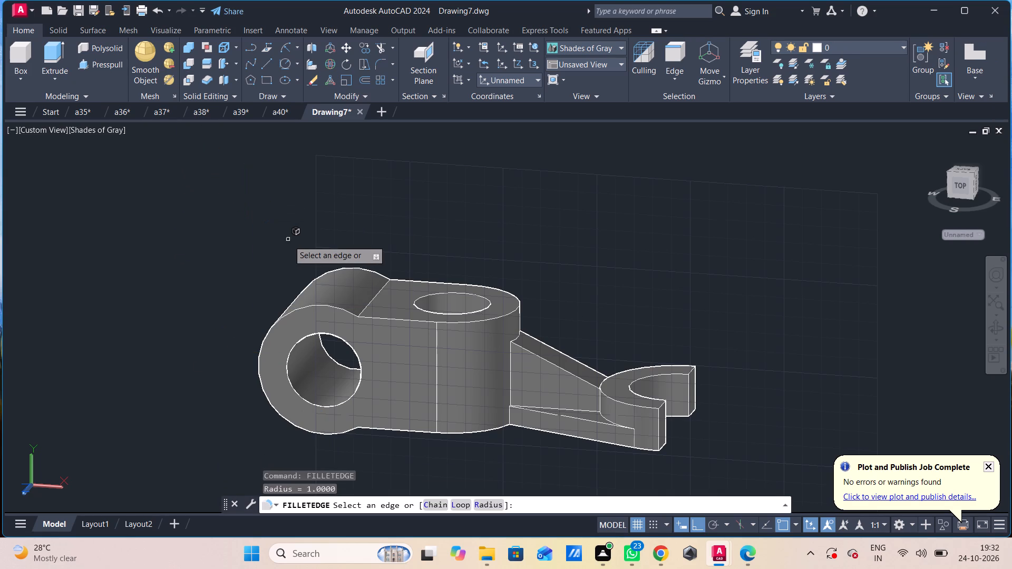
key(r)
key(space)
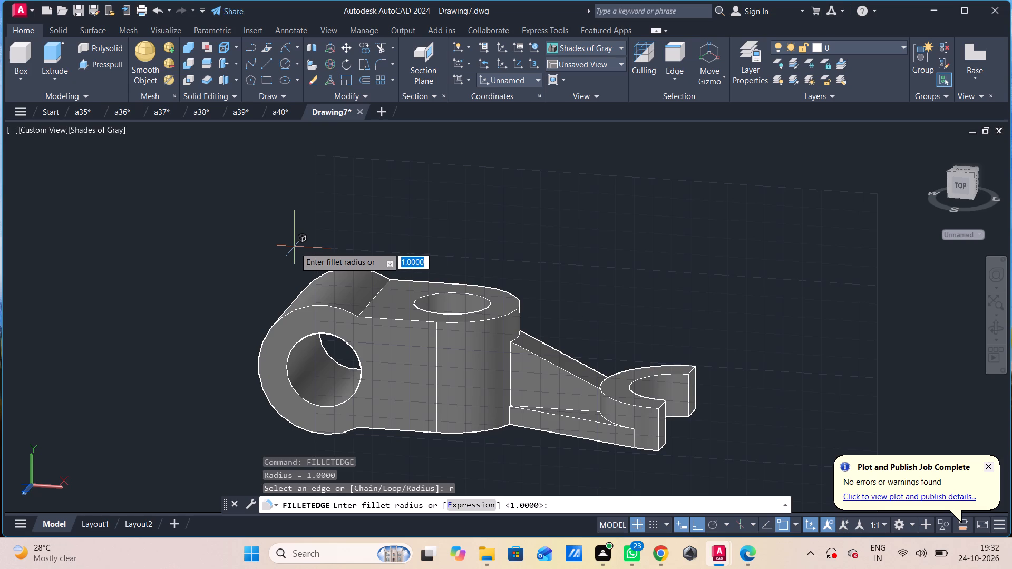
key(1)
key(BackSpace)
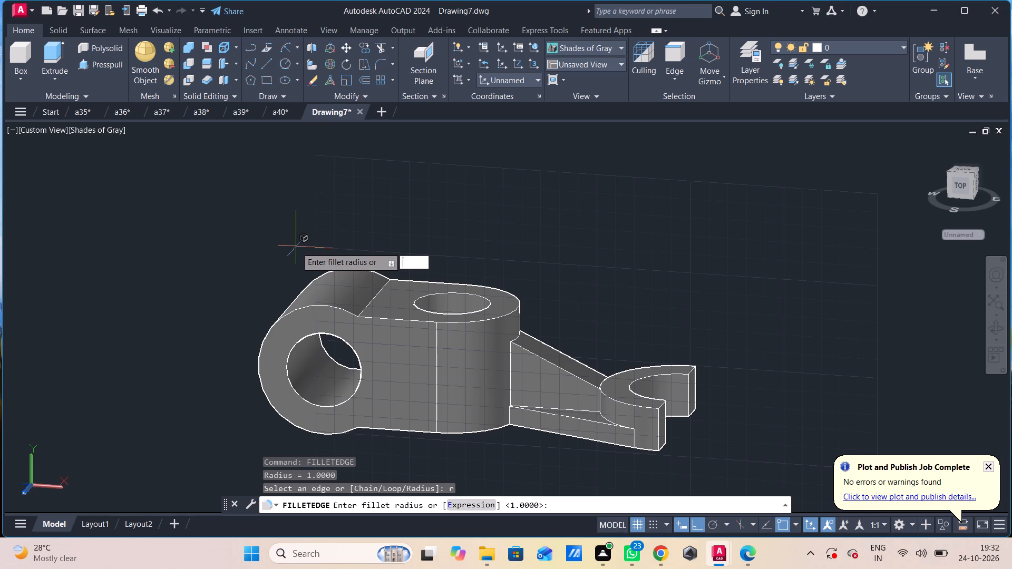
key(5)
key(Return)
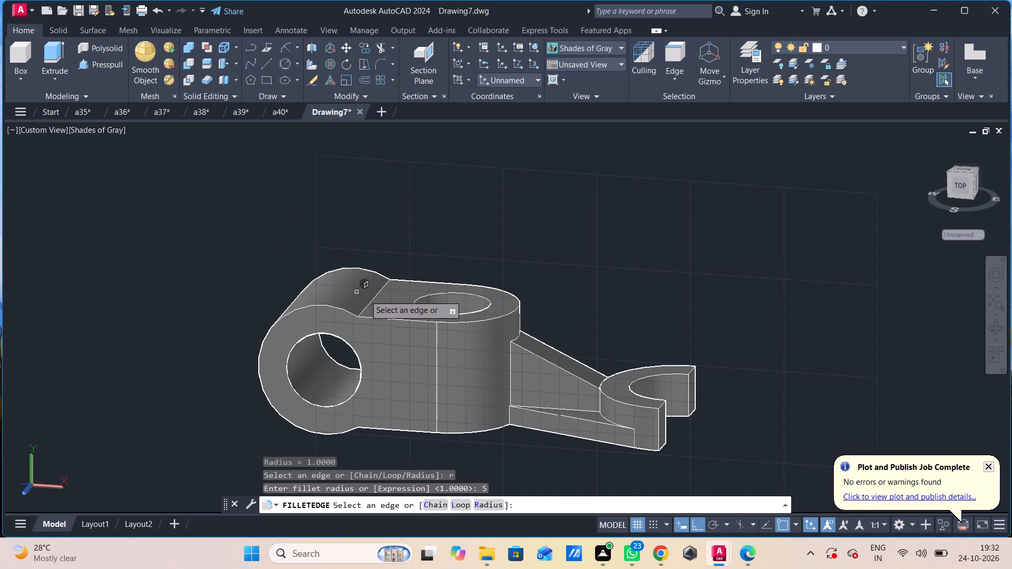
click(370, 300)
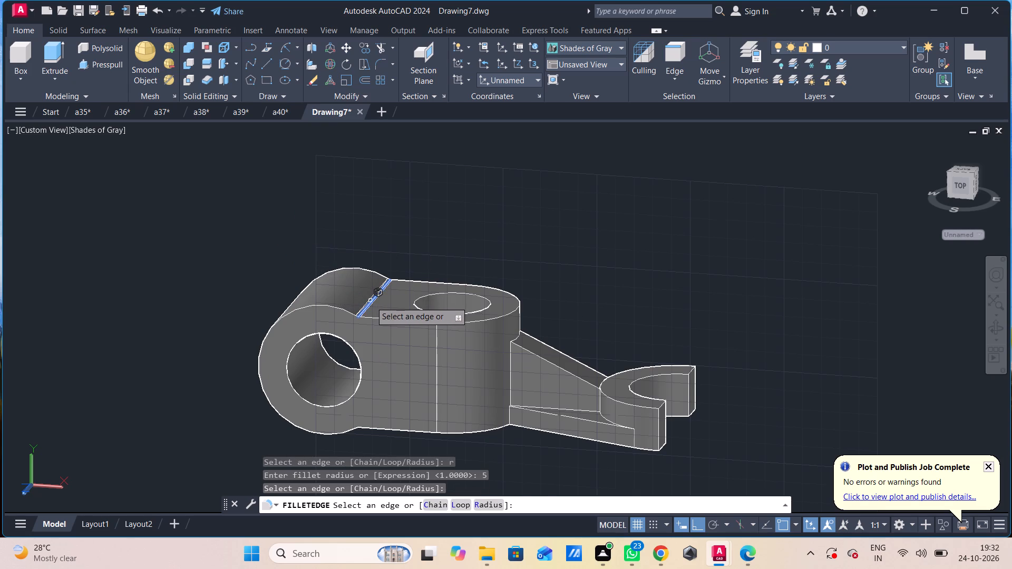
text(r)
key(space)
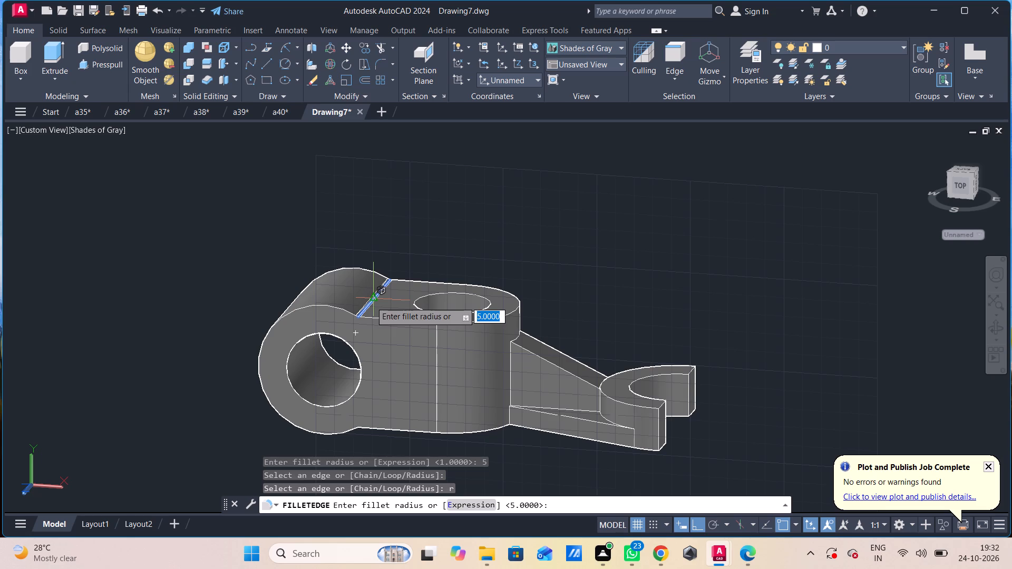
text(10)
key(Return)
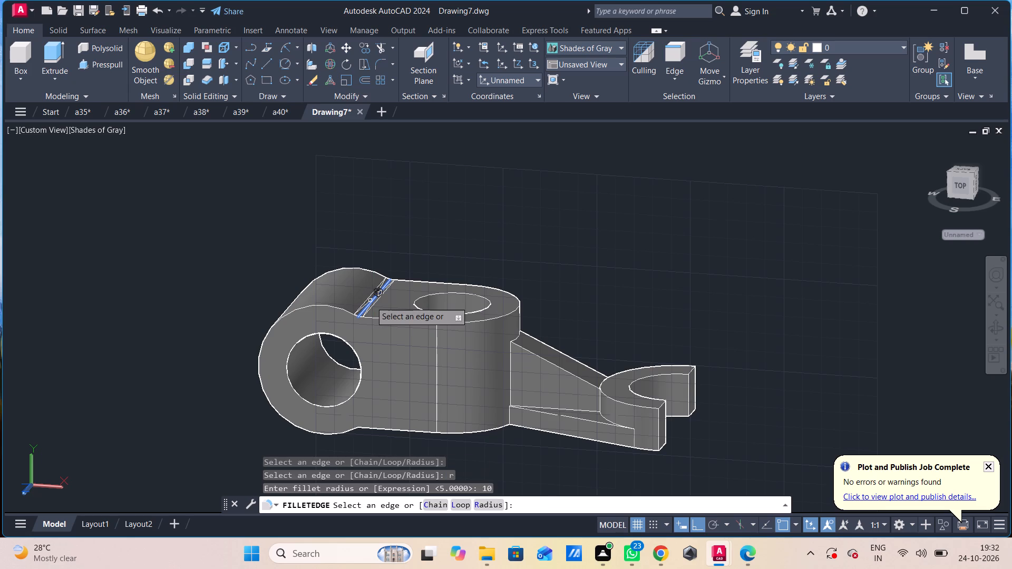
text(r)
key(space)
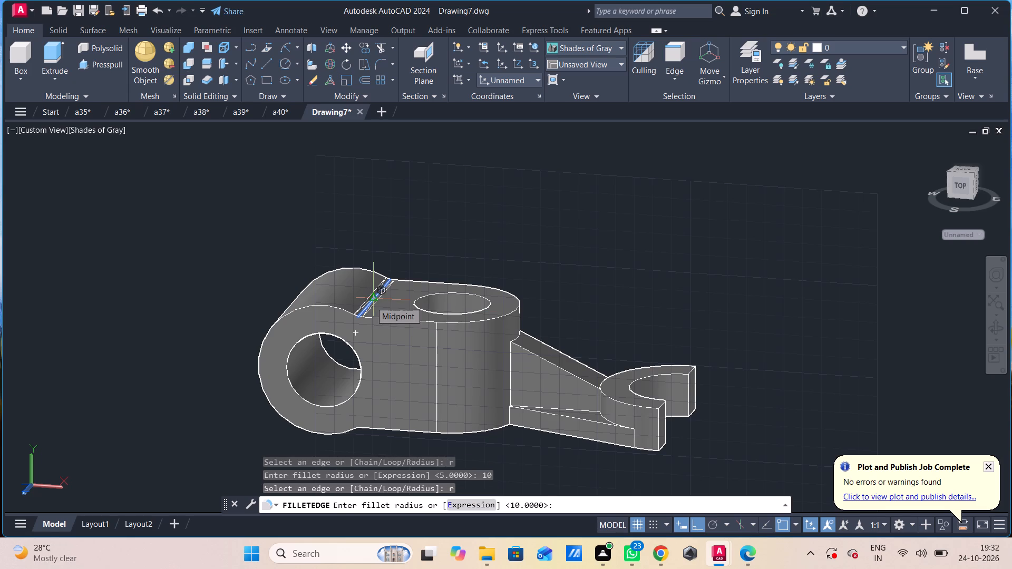
text(20)
key(Return)
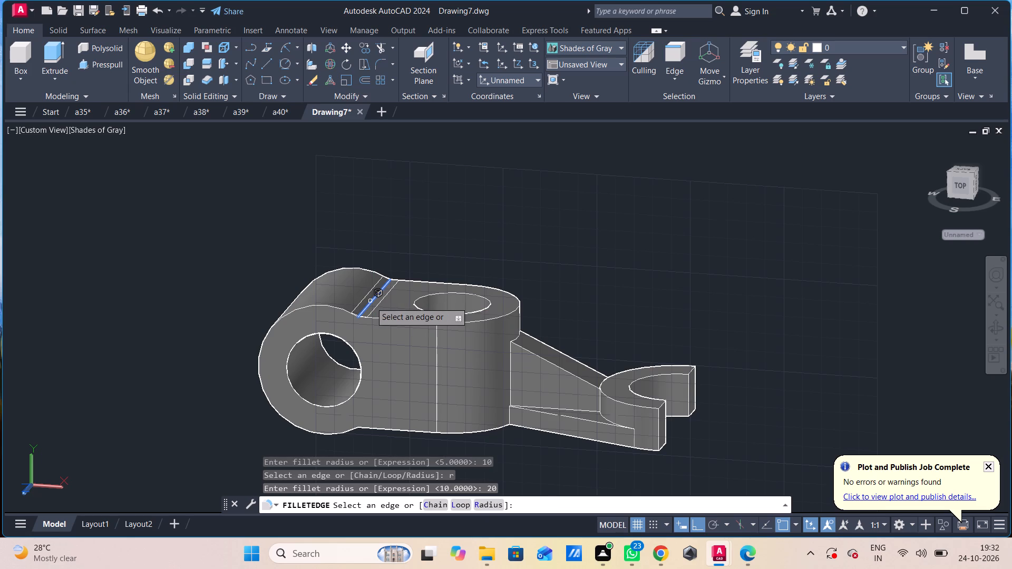
scroll(371, 302, up, 4)
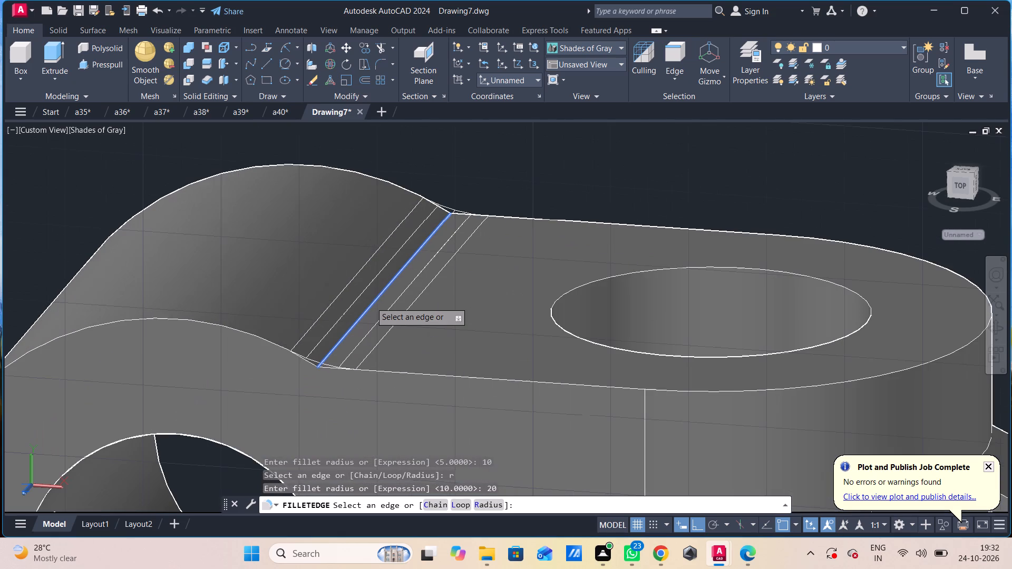
scroll(369, 302, up, 2)
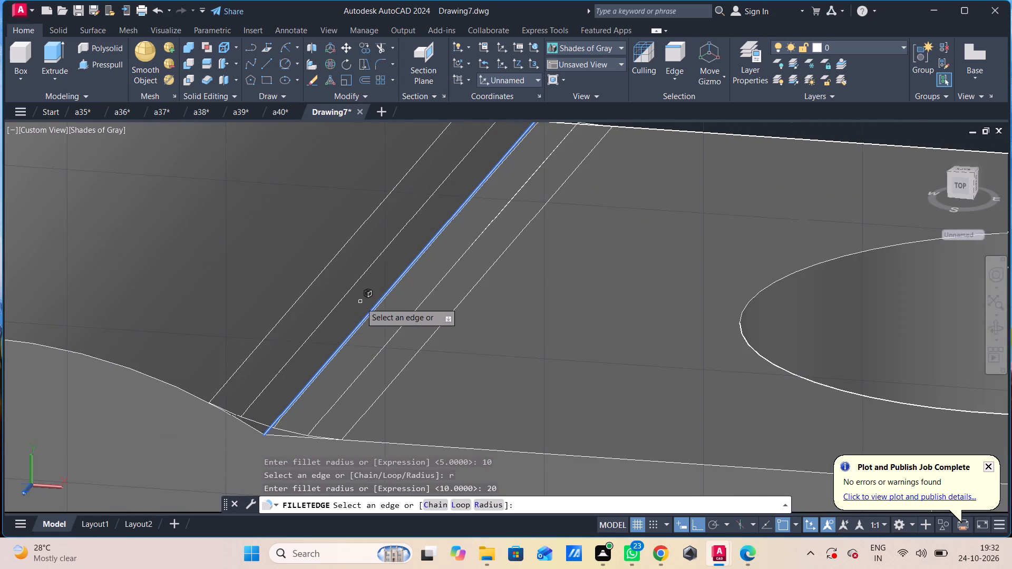
scroll(361, 302, down, 2)
text(r)
key(space)
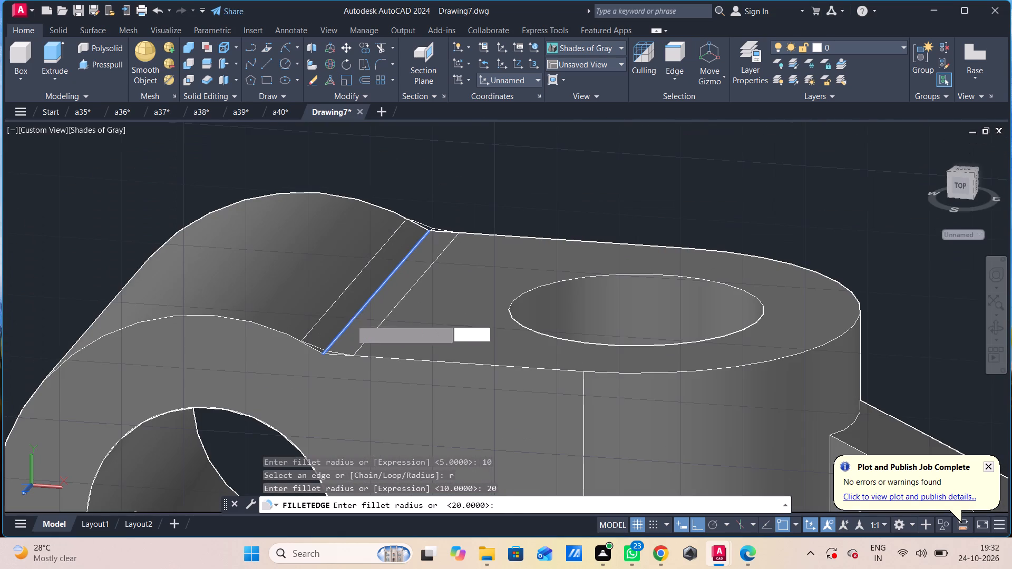
text(40)
key(Return)
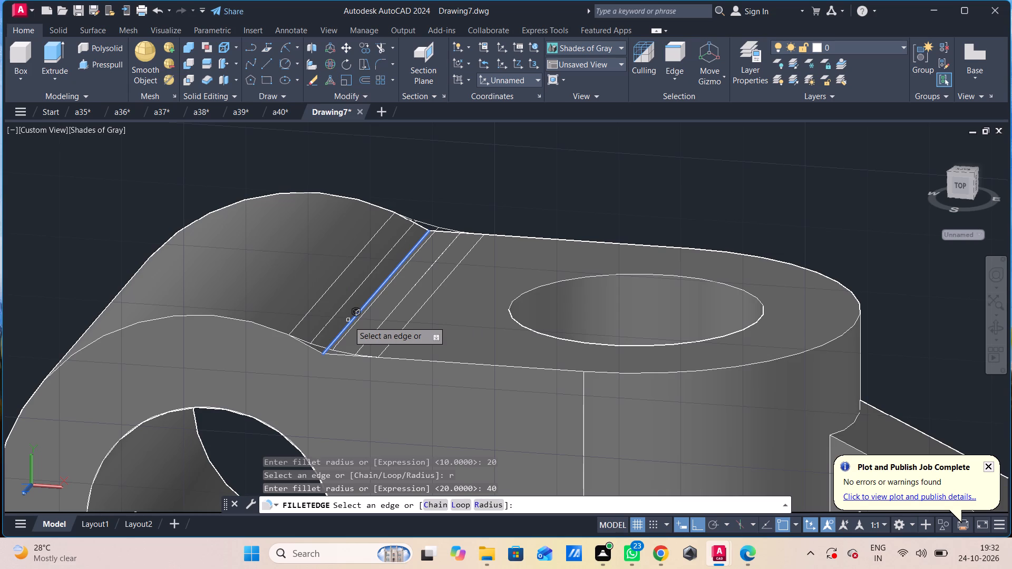
text(r)
key(space)
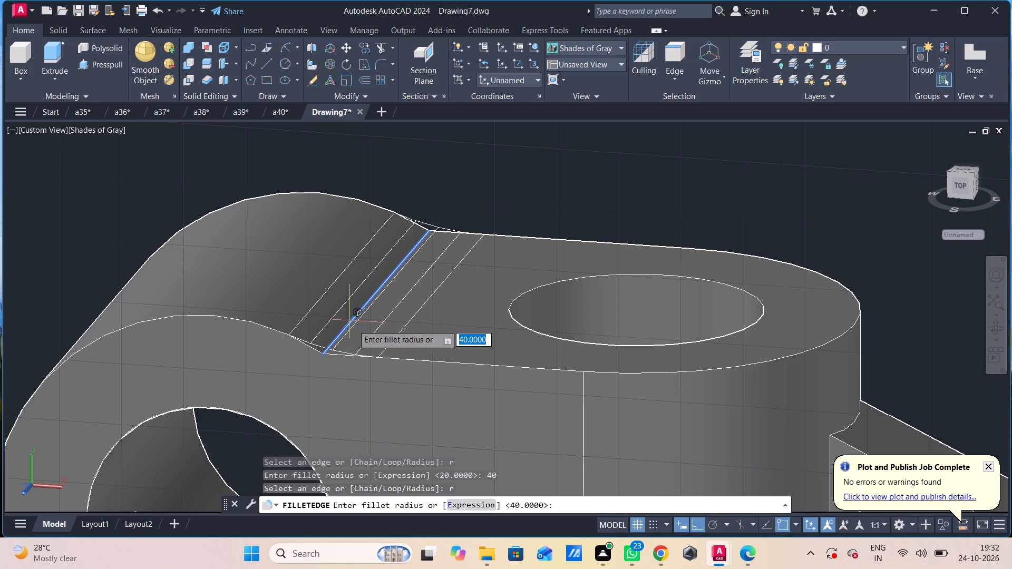
text(60)
key(Return)
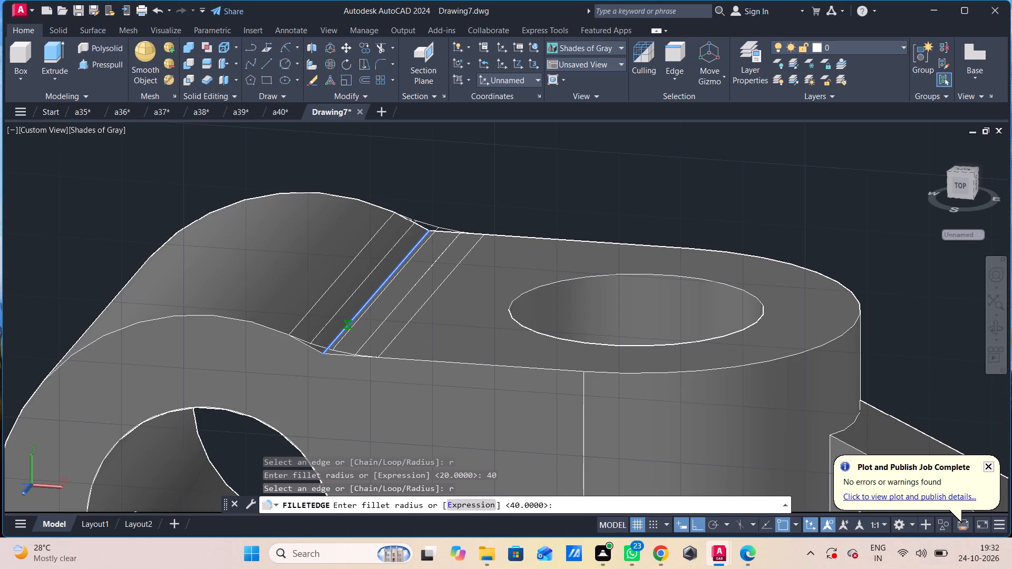
key(Return)
key(Return)
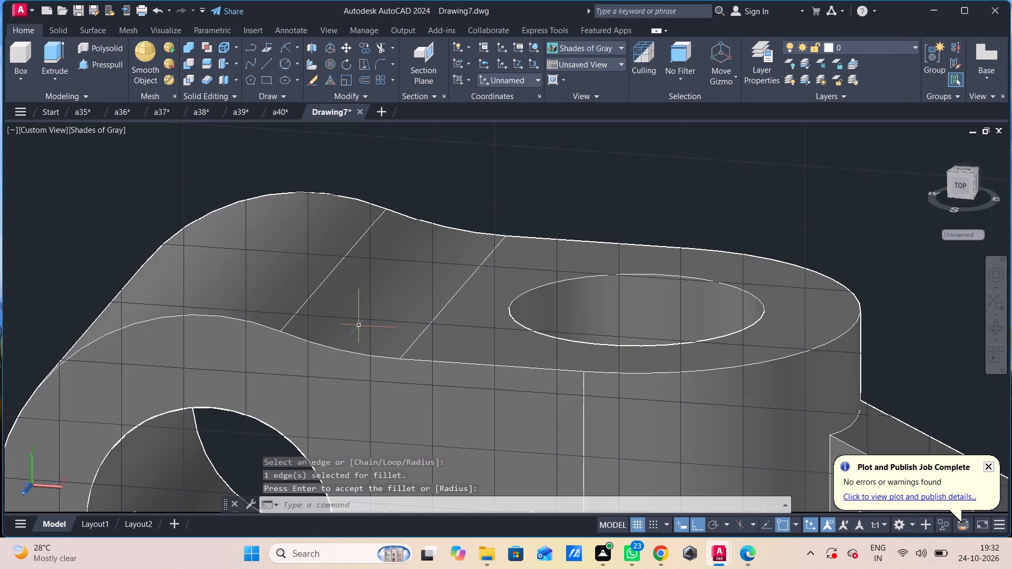
Fillet the underside edge where the bored cylinder meets the end block with radius 80.
scroll(367, 323, down, 3)
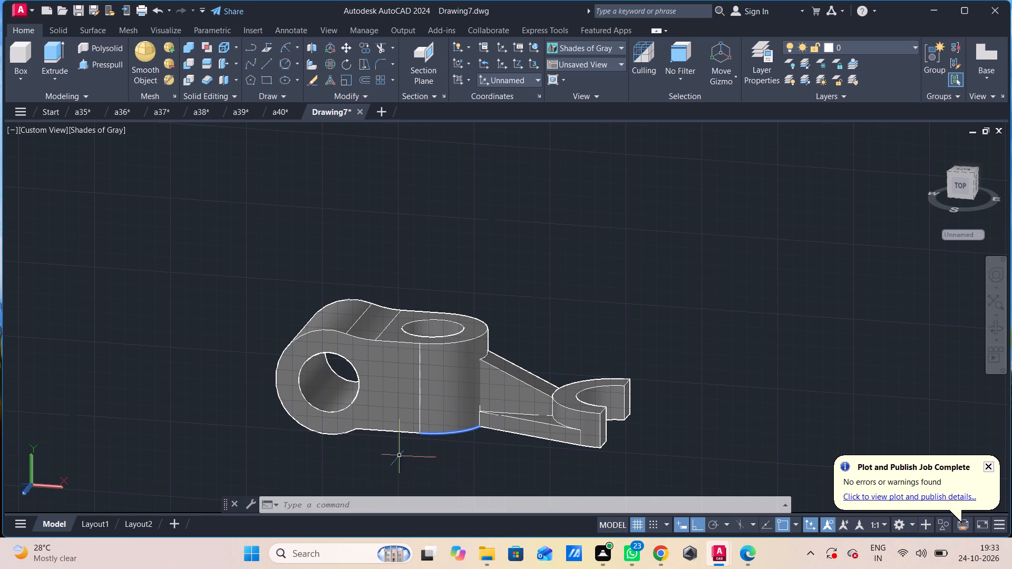
shift+middle_drag(357, 454, 431, 315)
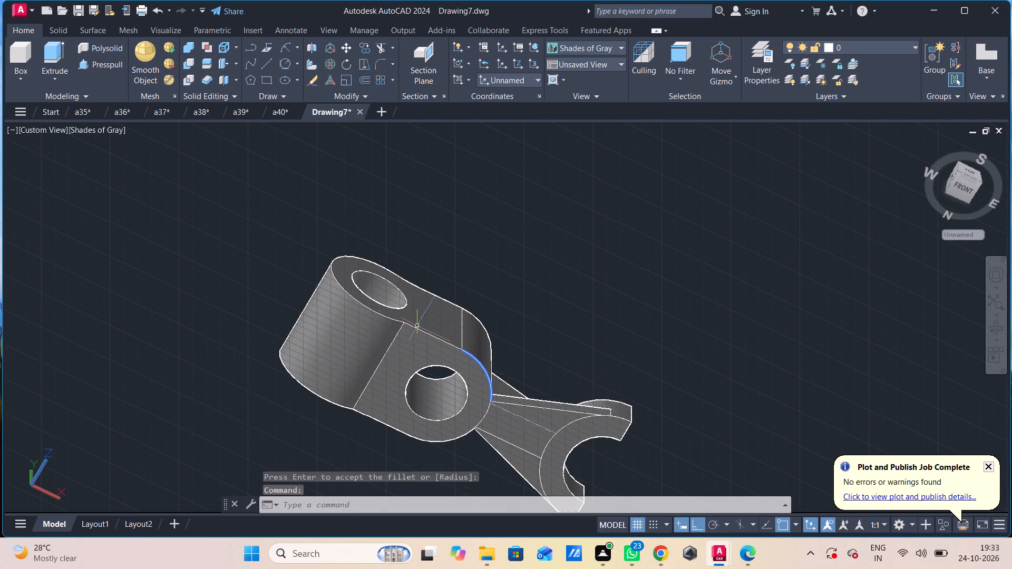
key(space)
click(378, 369)
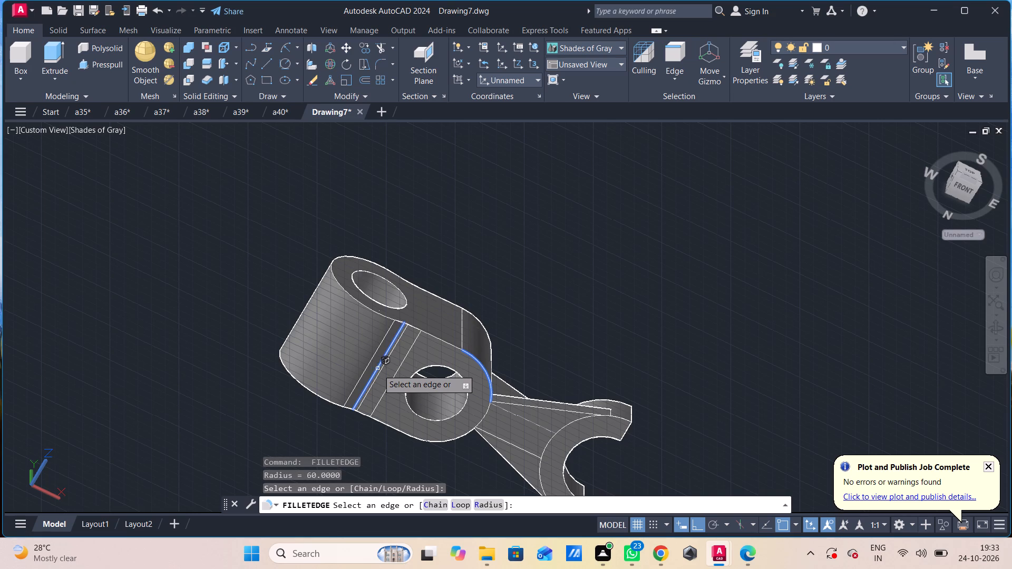
text(r)
key(space)
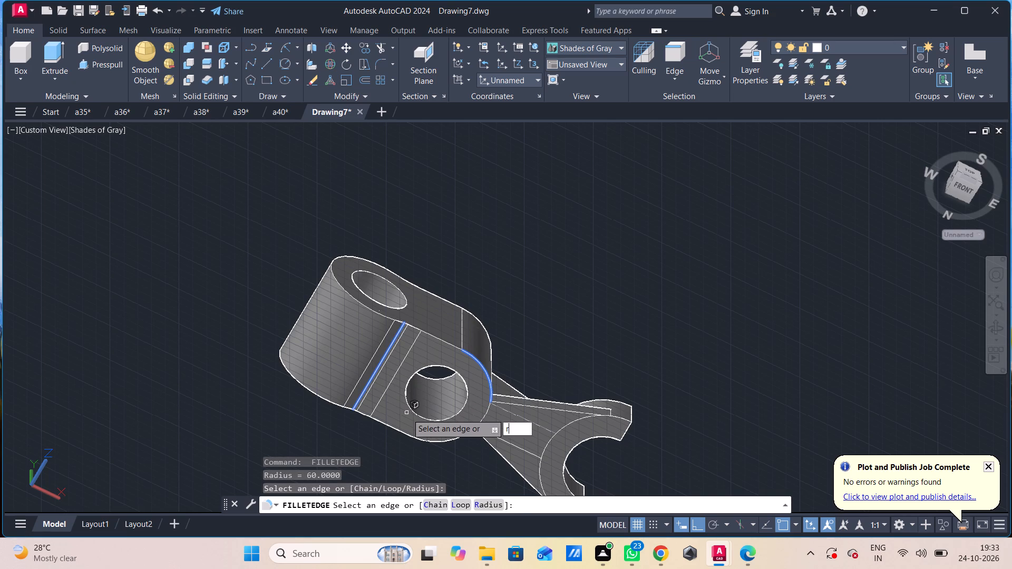
text(80)
key(Return)
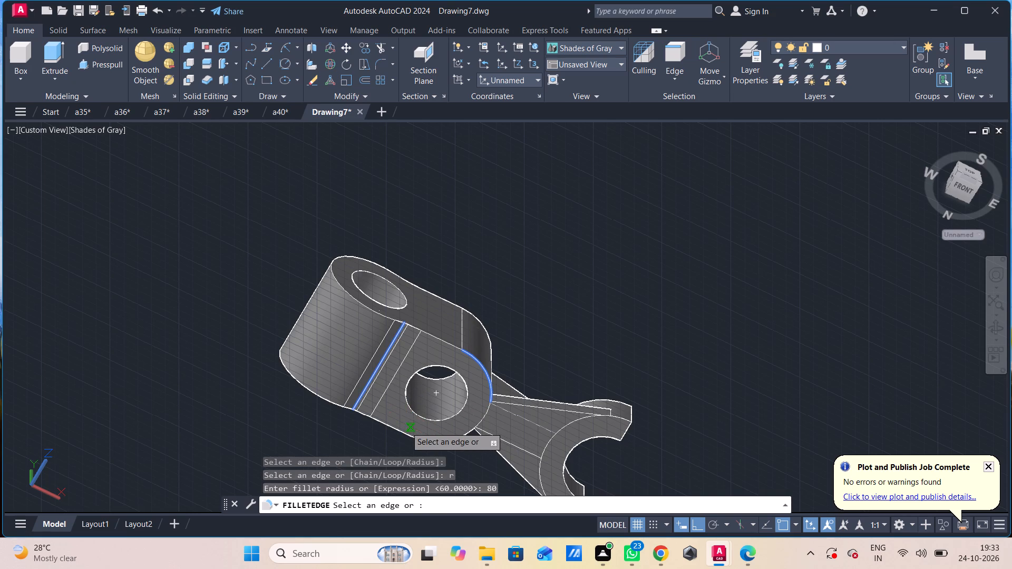
key(Return)
key(Return)
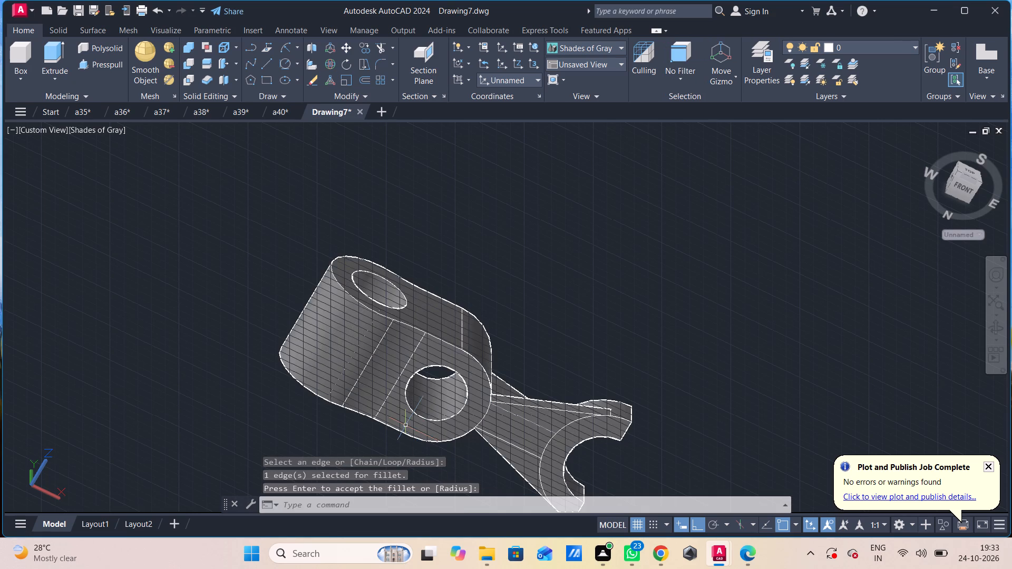
Delete the stray circle lying away from the part.
shift+middle_drag(408, 416, 354, 502)
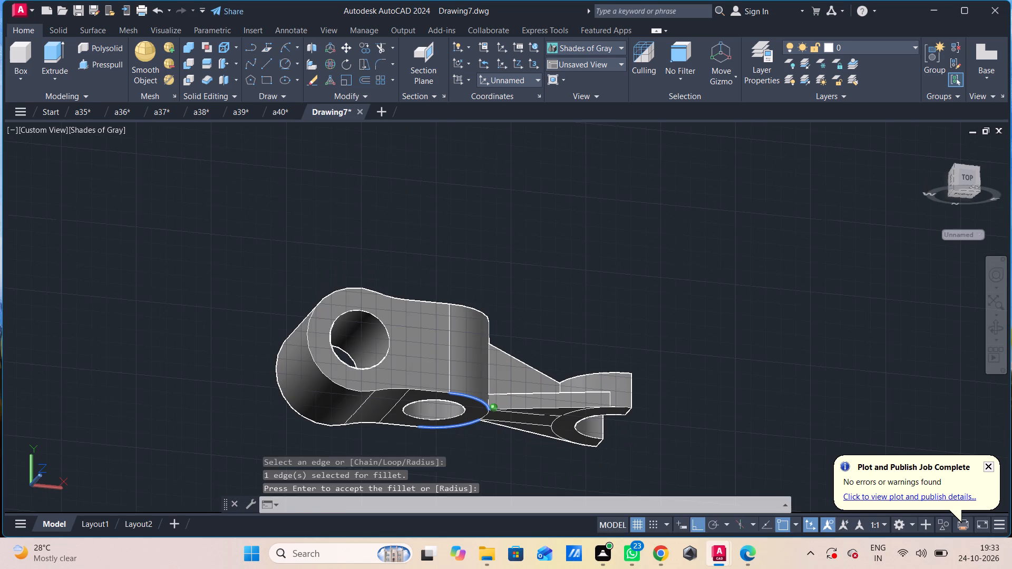
shift+middle_drag(517, 322, 475, 388)
scroll(472, 377, down, 1)
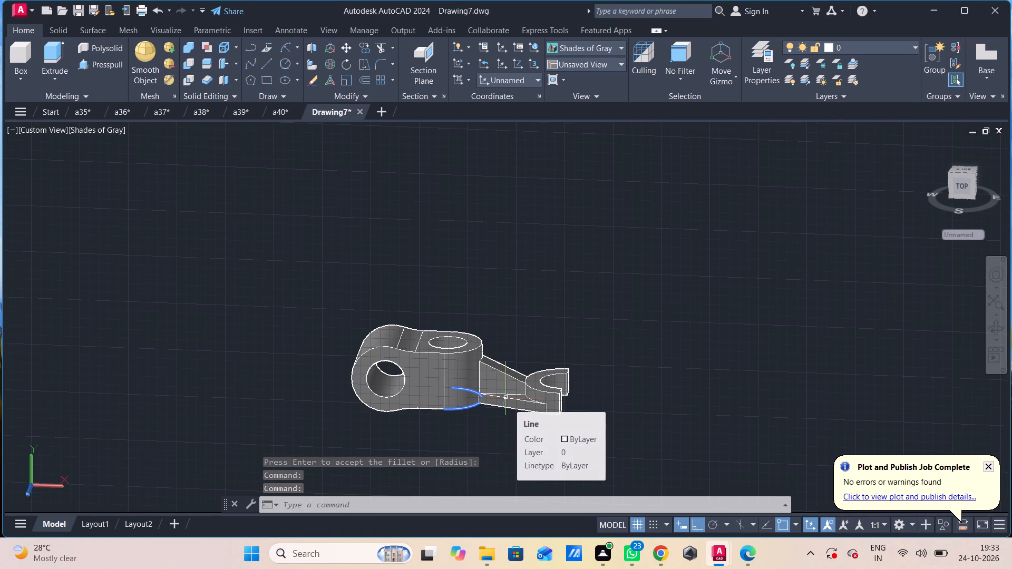
scroll(506, 398, down, 2)
middle_drag(508, 394, 628, 310)
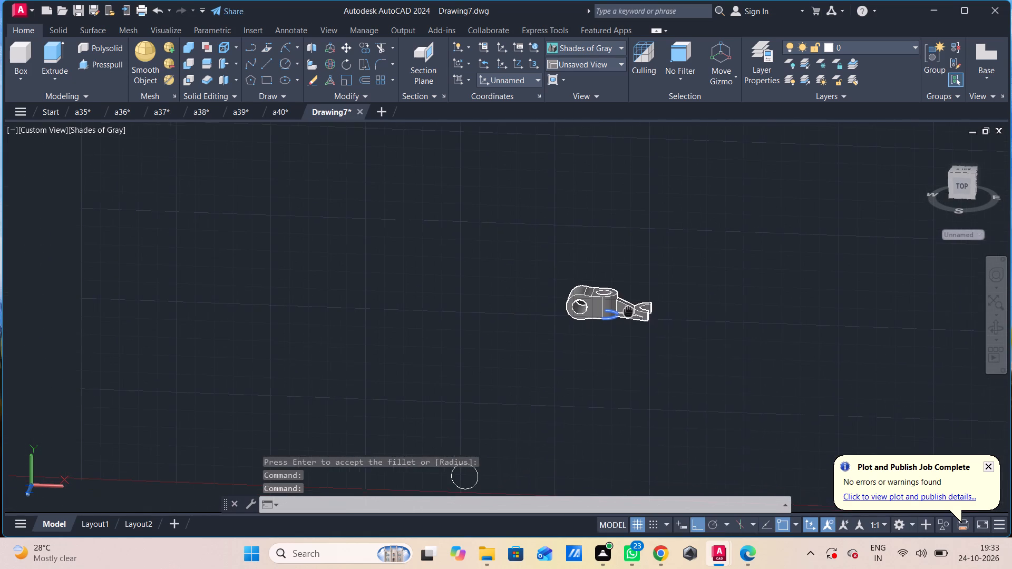
scroll(581, 358, down, 1)
middle_drag(587, 387, 595, 350)
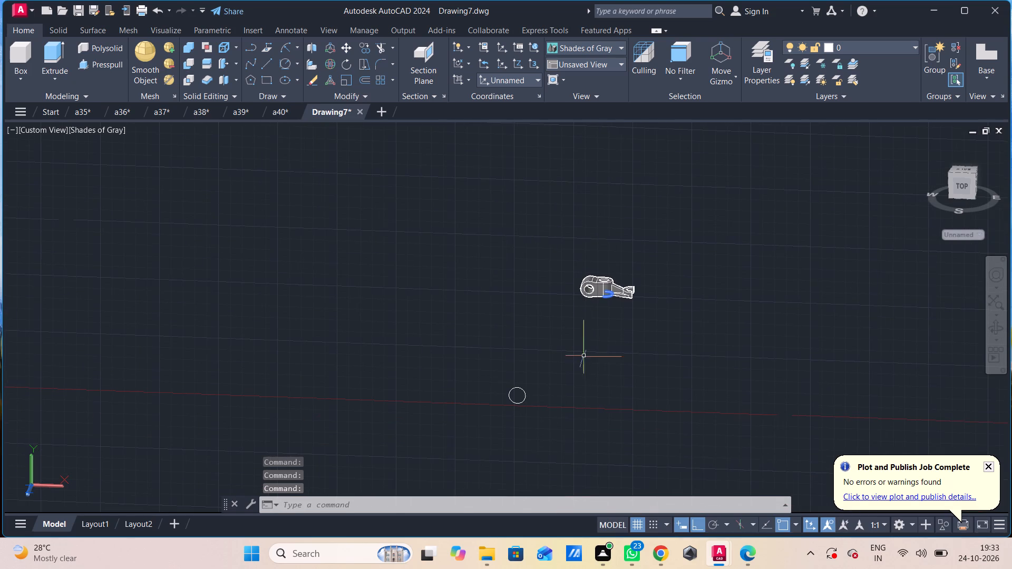
drag(580, 364, 579, 374)
click(450, 451)
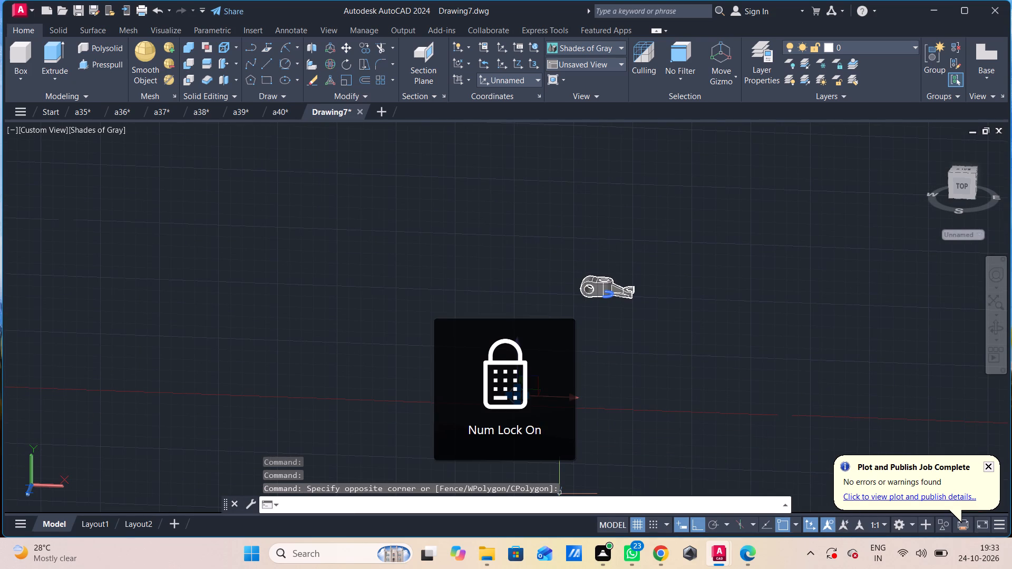
key(Delete)
key(Delete)
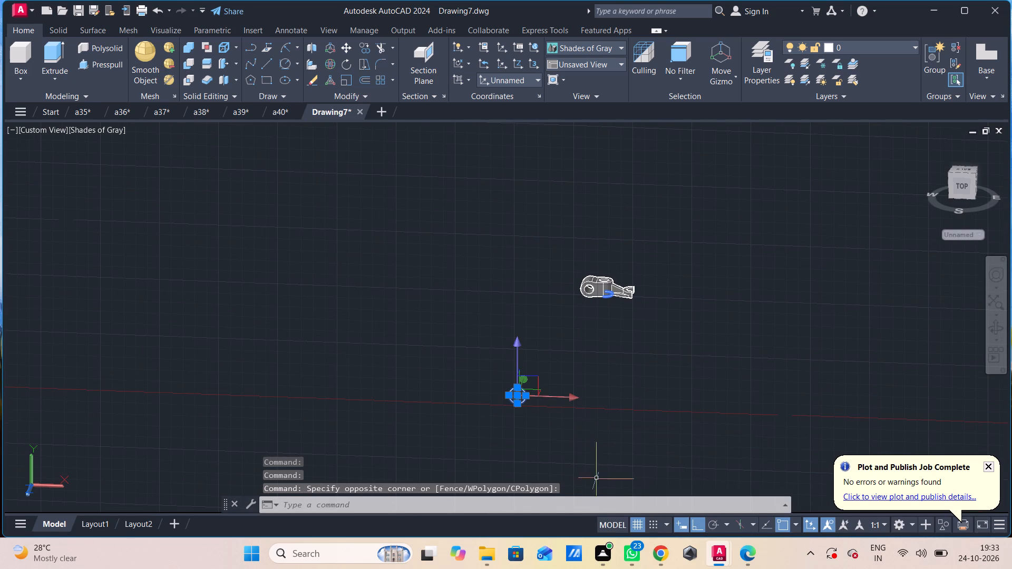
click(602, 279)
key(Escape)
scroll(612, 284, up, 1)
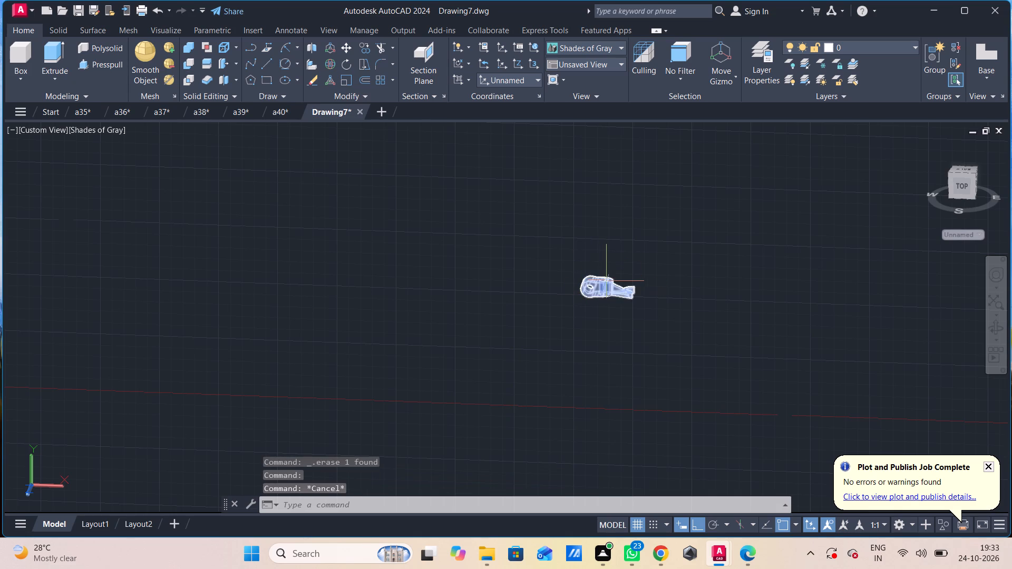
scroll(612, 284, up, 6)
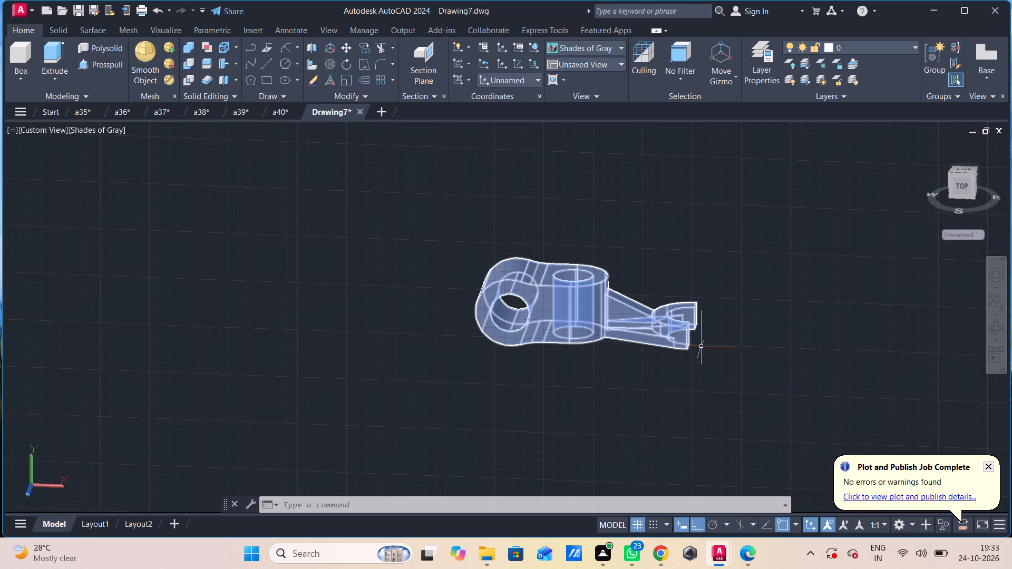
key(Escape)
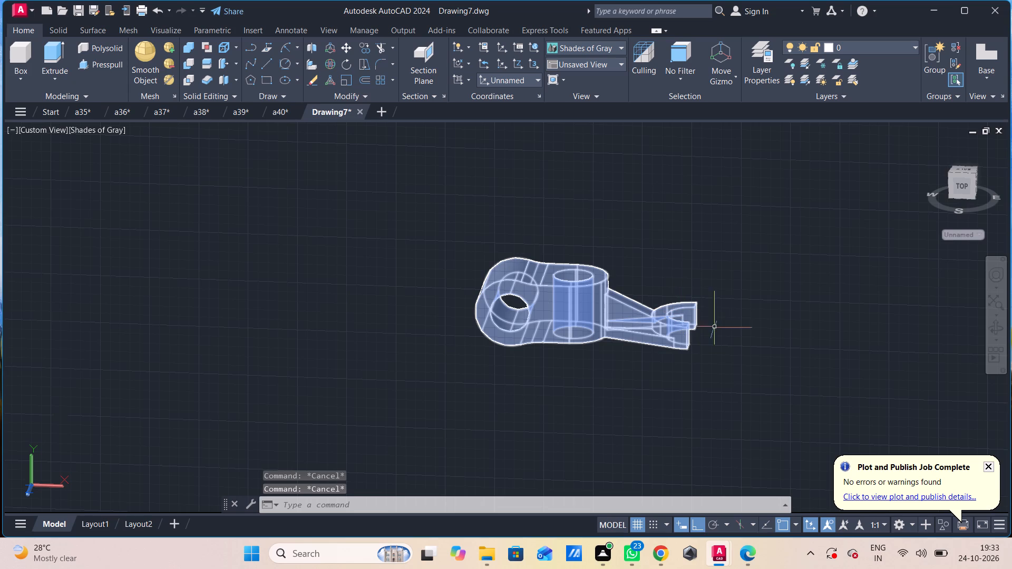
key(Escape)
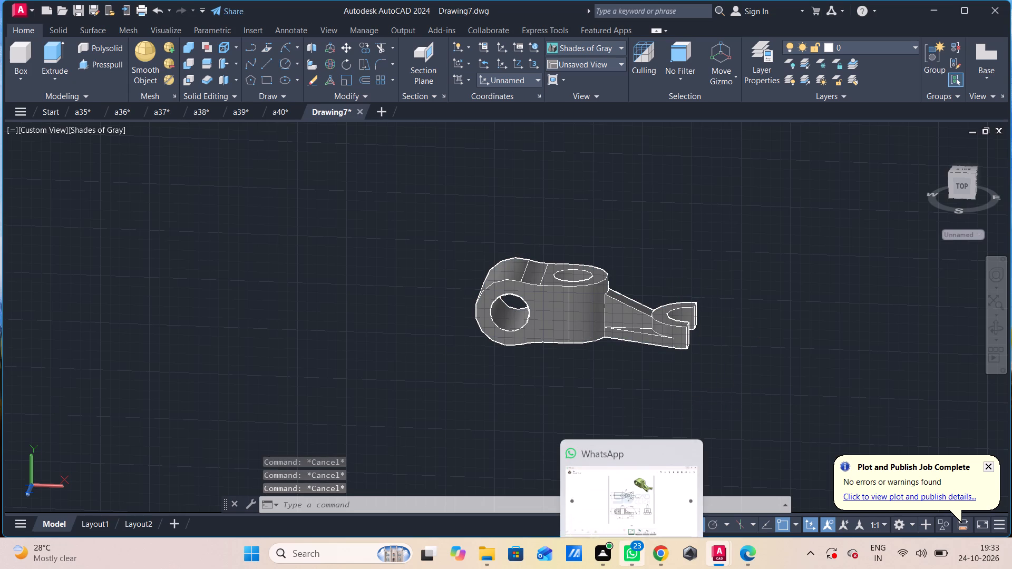